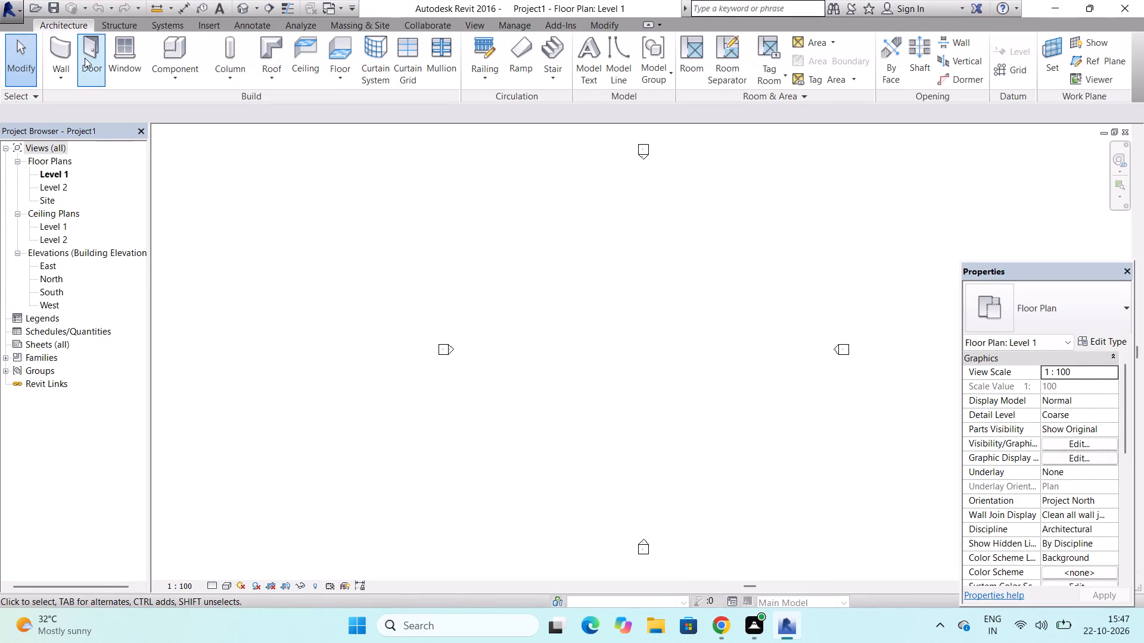
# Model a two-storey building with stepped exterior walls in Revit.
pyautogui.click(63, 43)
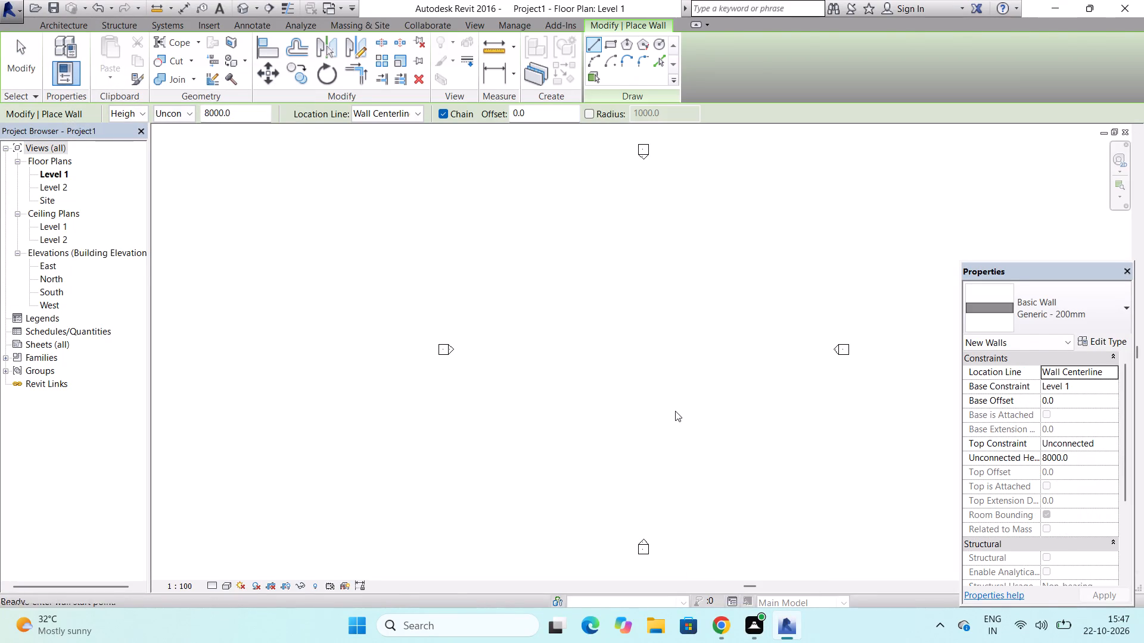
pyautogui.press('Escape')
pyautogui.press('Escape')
# Set the project's length units to feet and fractional inches.
pyautogui.write('UN')
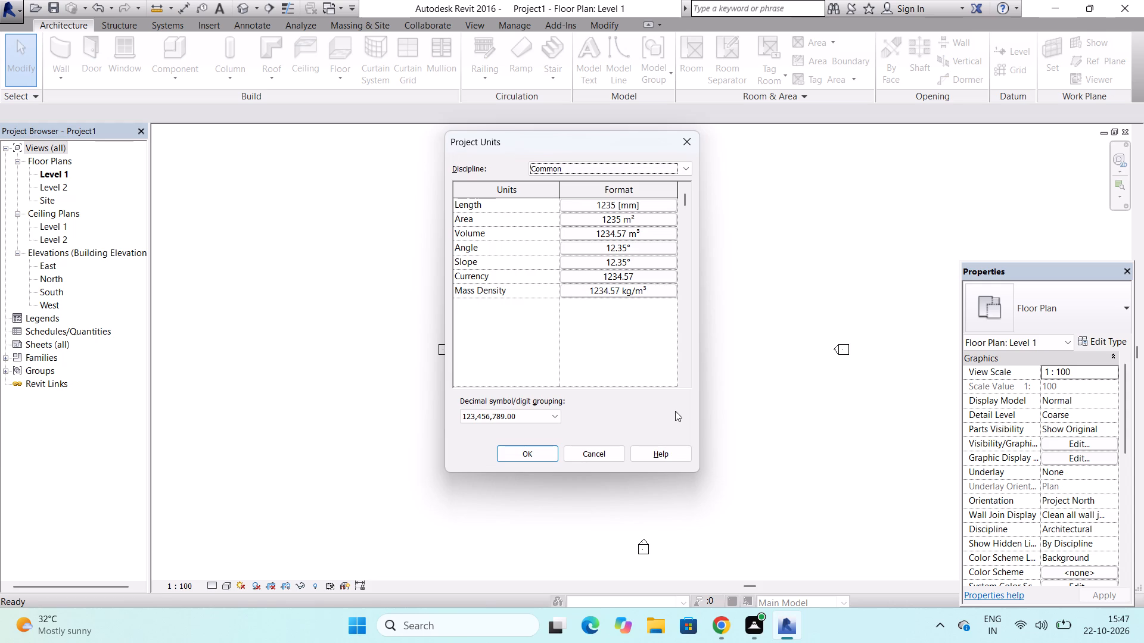
pyautogui.click(619, 201)
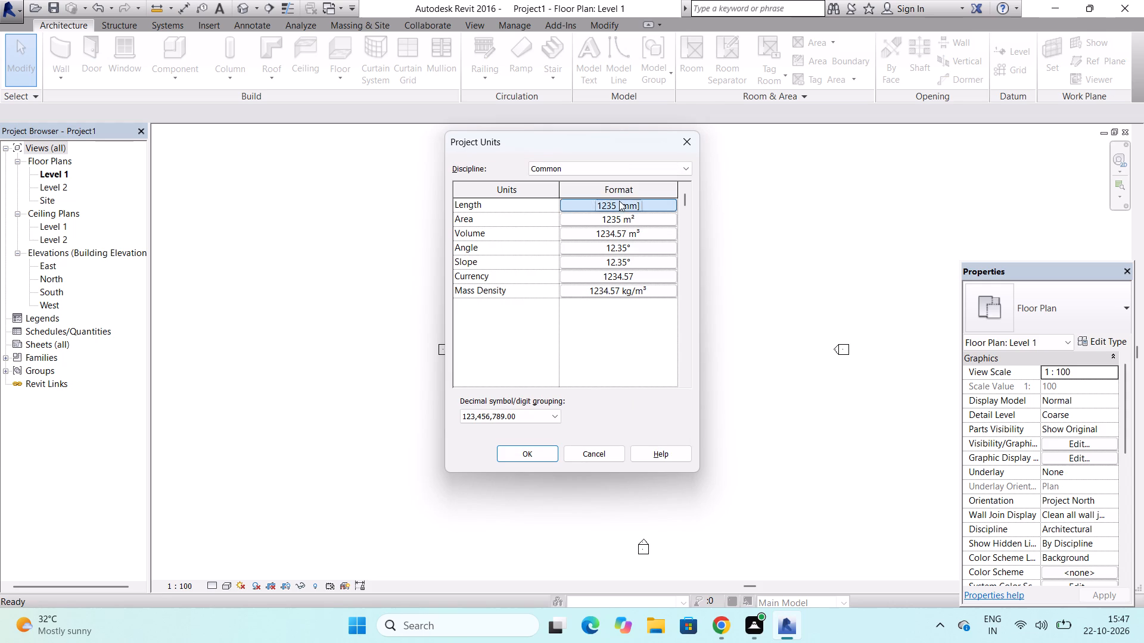
pyautogui.click(618, 223)
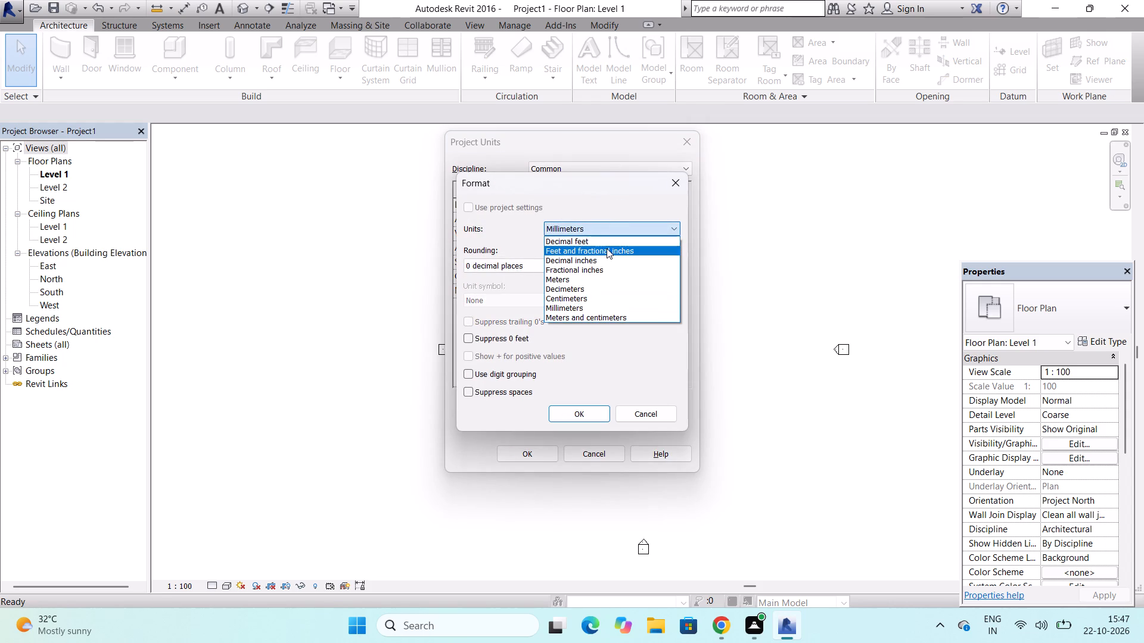
pyautogui.click(607, 248)
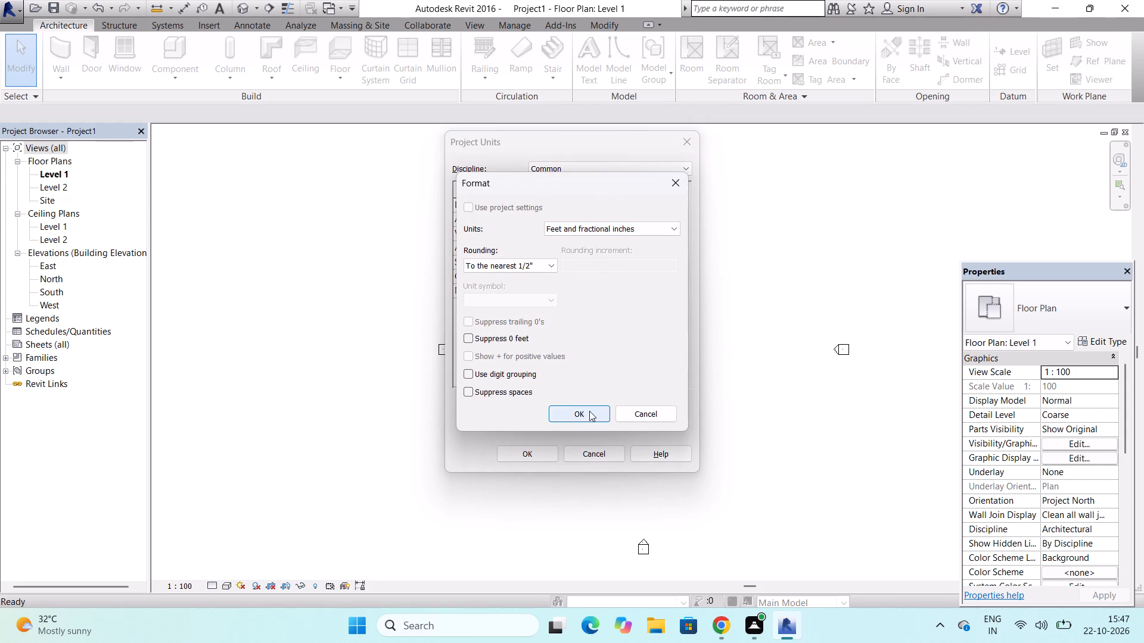
pyautogui.click(589, 407)
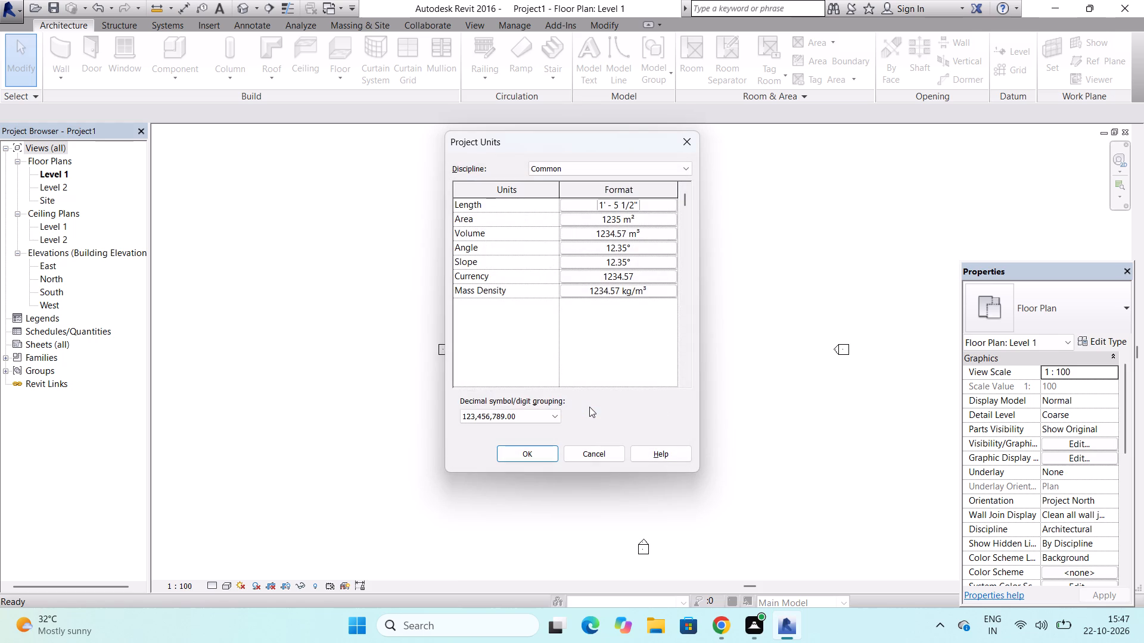
pyautogui.click(534, 447)
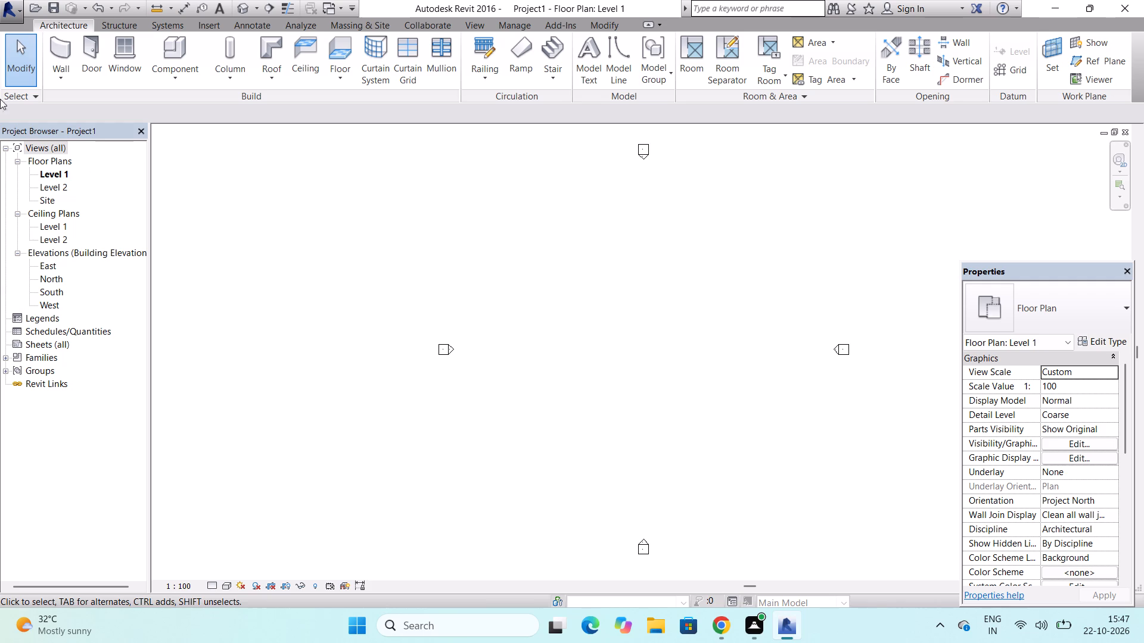
# Duplicate the Generic - 200mm basic wall type as Generic - 9" for the new walls, dismissing the notification card.
pyautogui.click(58, 50)
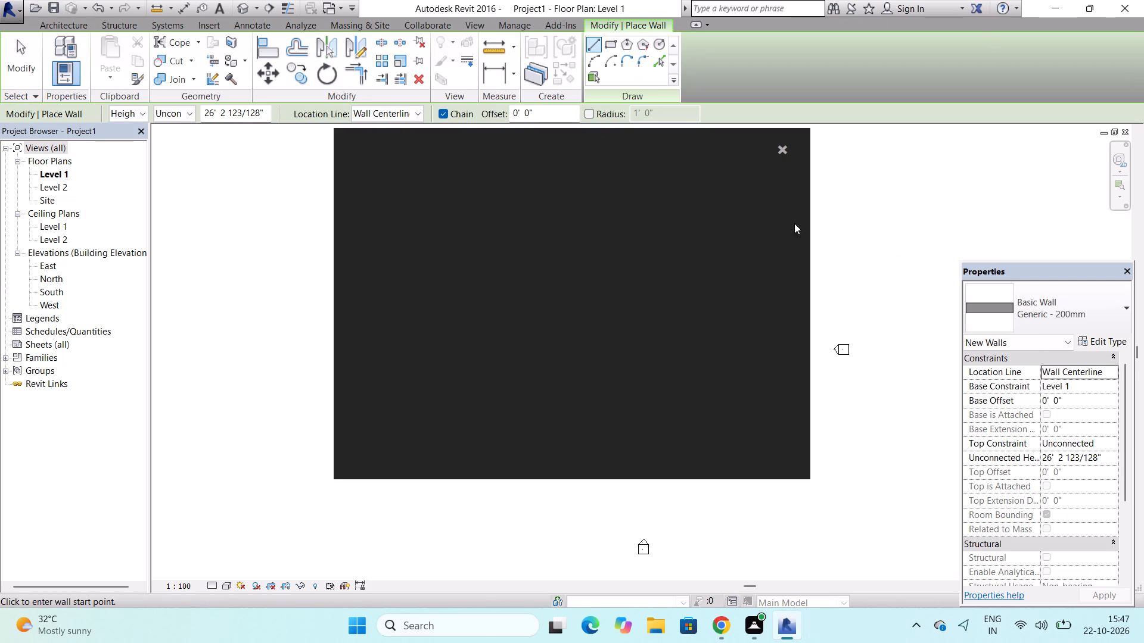
pyautogui.click(781, 142)
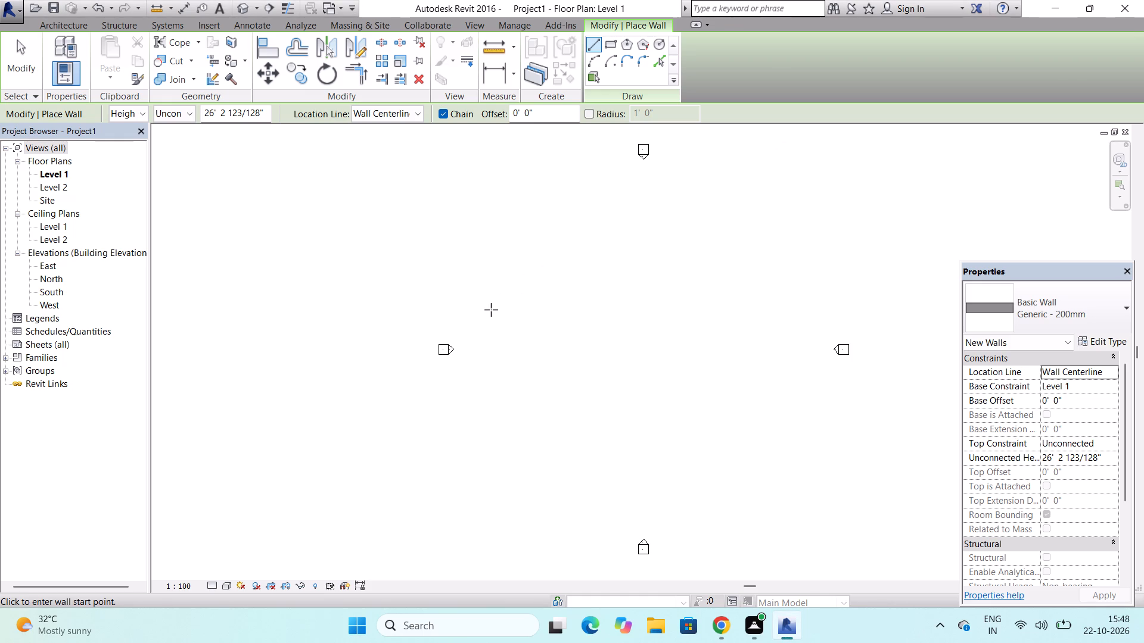
pyautogui.scroll(-3, 491, 310)
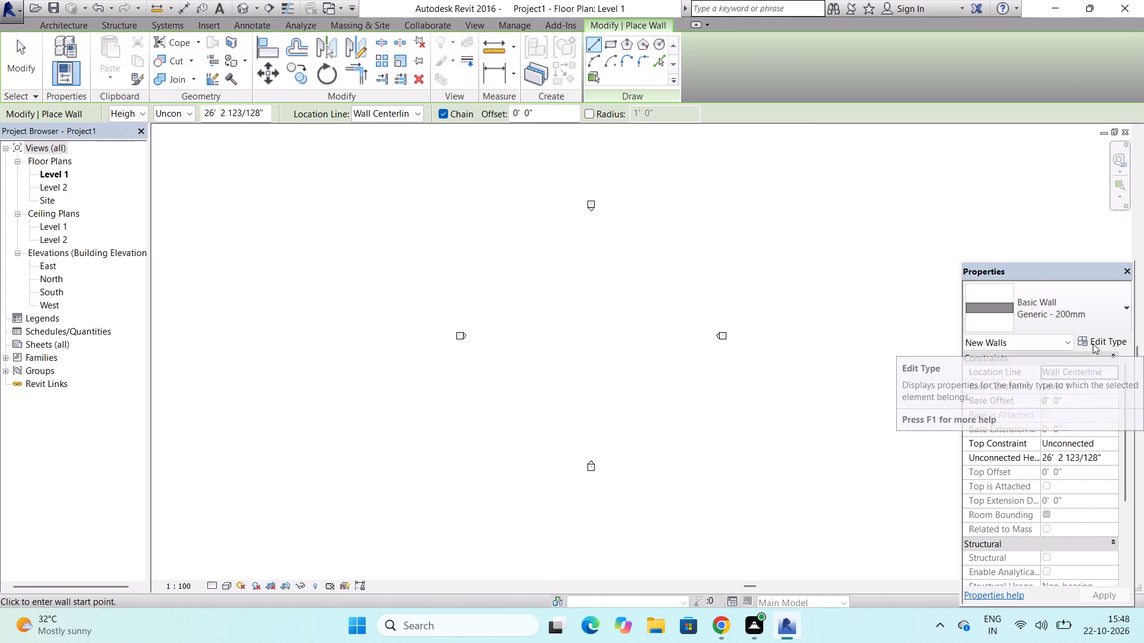
pyautogui.click(1100, 340)
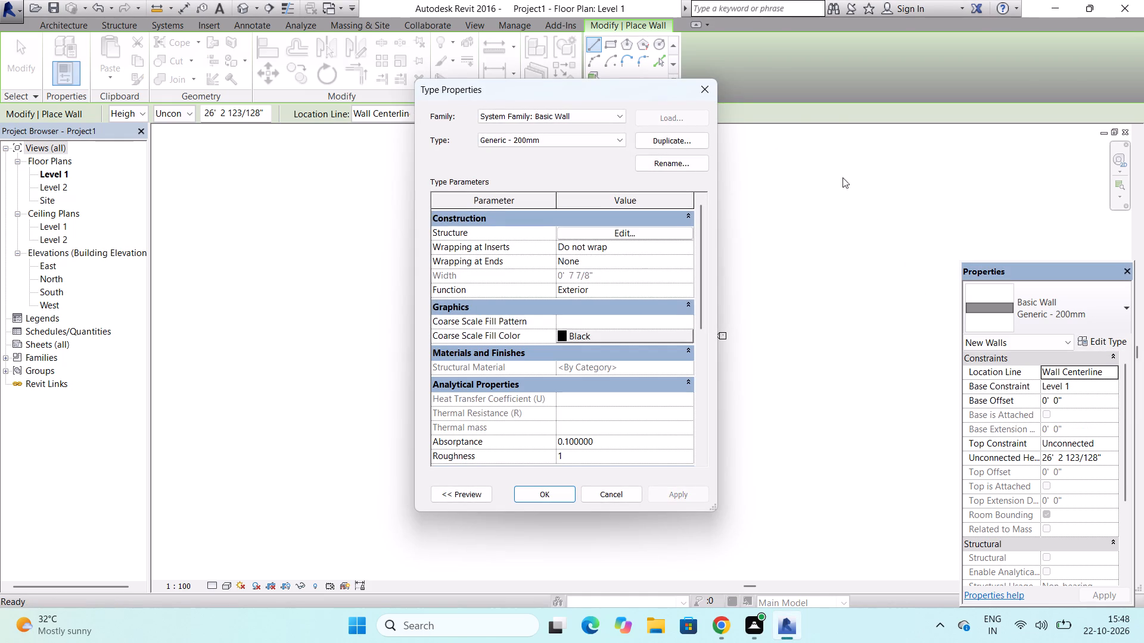
pyautogui.click(641, 135)
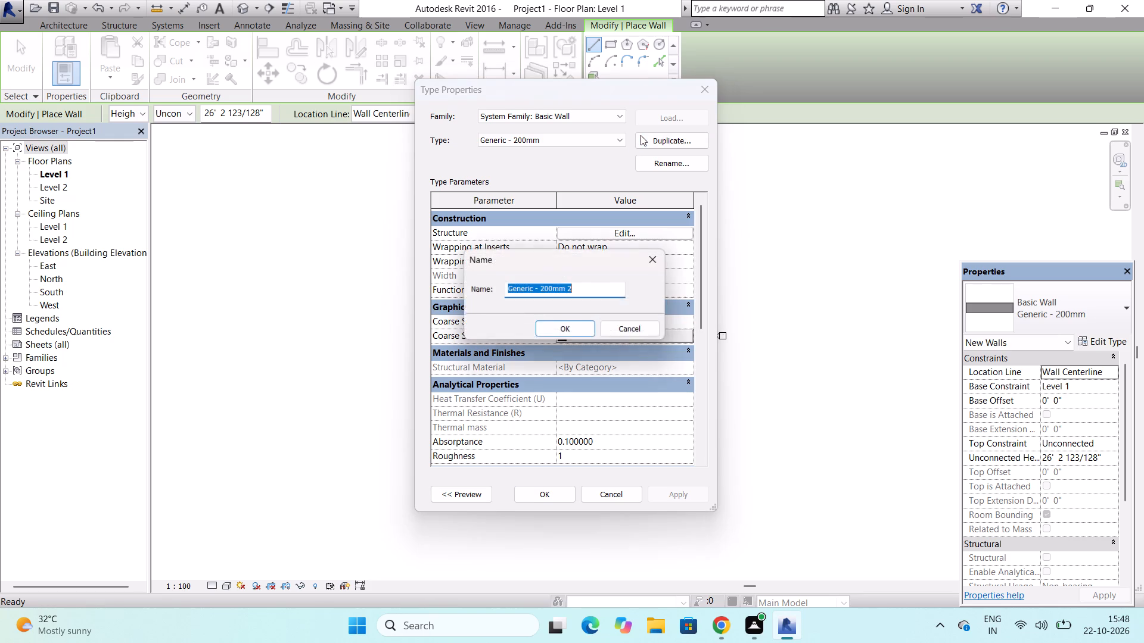
pyautogui.click(589, 288)
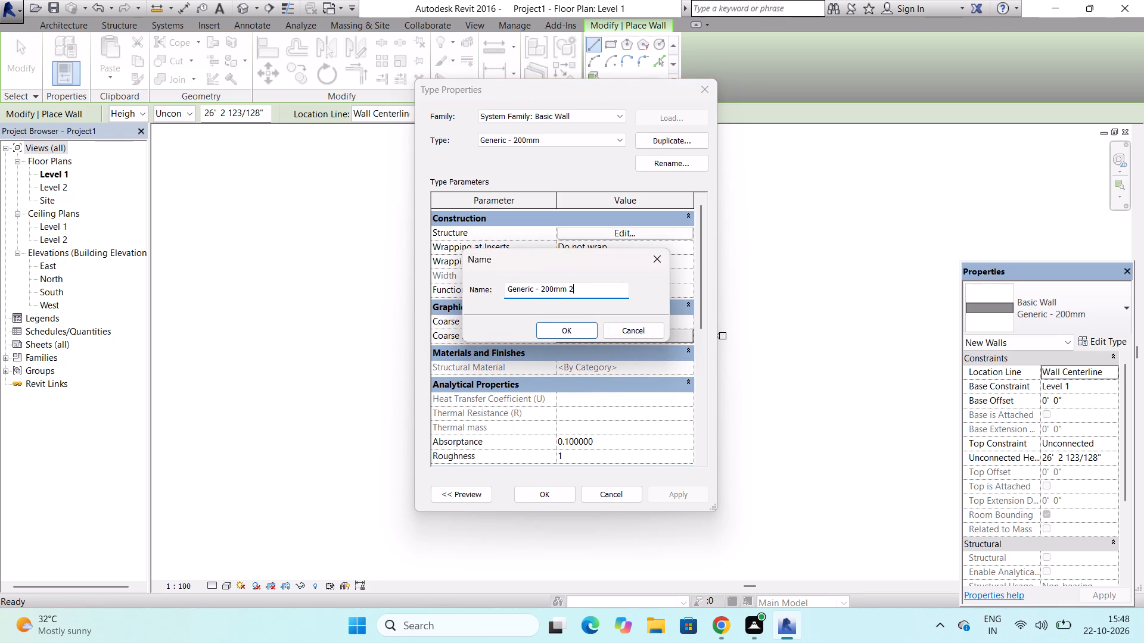
pyautogui.press('BackSpace')
pyautogui.press('BackSpace')
pyautogui.press('BackSpace')
pyautogui.press('BackSpace')
pyautogui.press('BackSpace')
pyautogui.press('BackSpace')
pyautogui.press('BackSpace')
pyautogui.press('9')
pyautogui.hotkey('shift', '"')
pyautogui.press('Return')
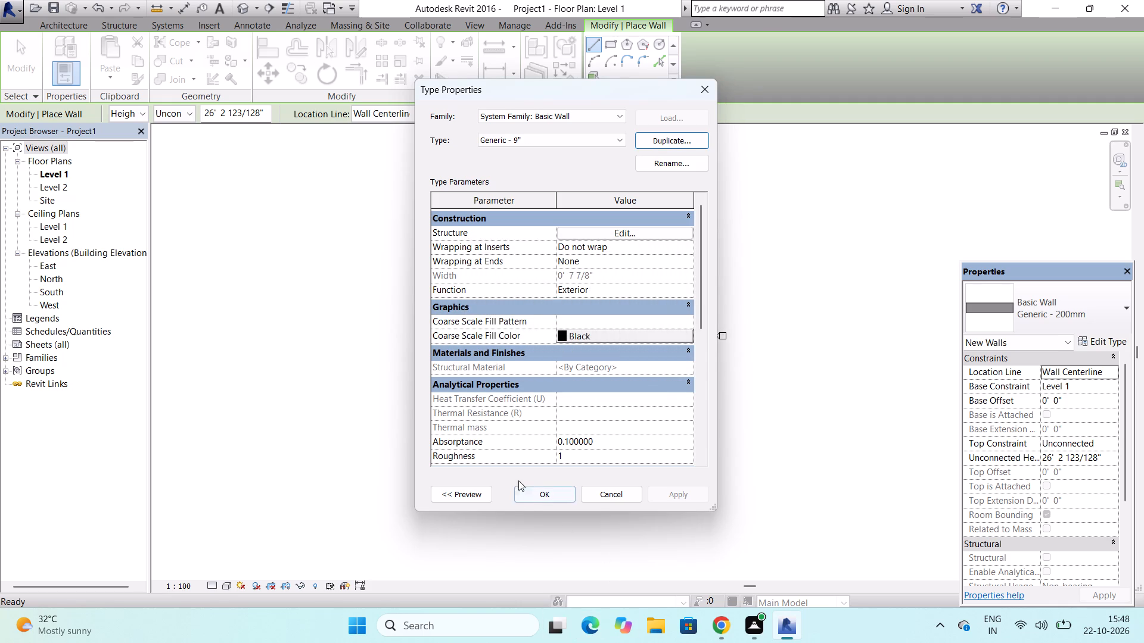
pyautogui.click(546, 491)
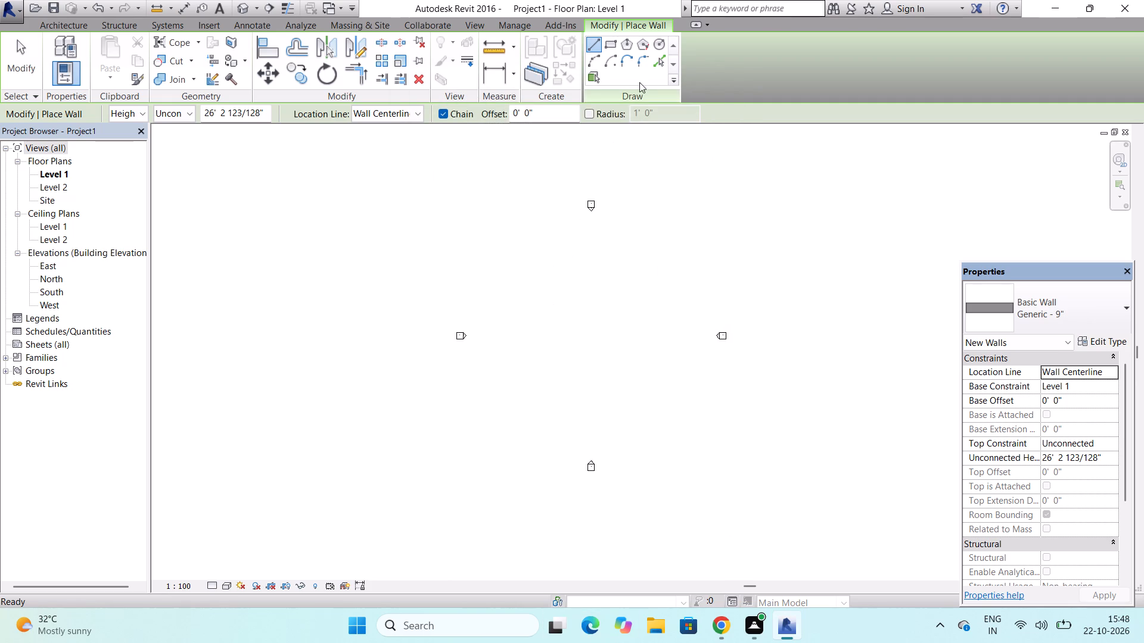
# Draw a rectangle of Generic - 9" walls about 120' by 80' between the elevation markers on Level 1.
pyautogui.click(604, 43)
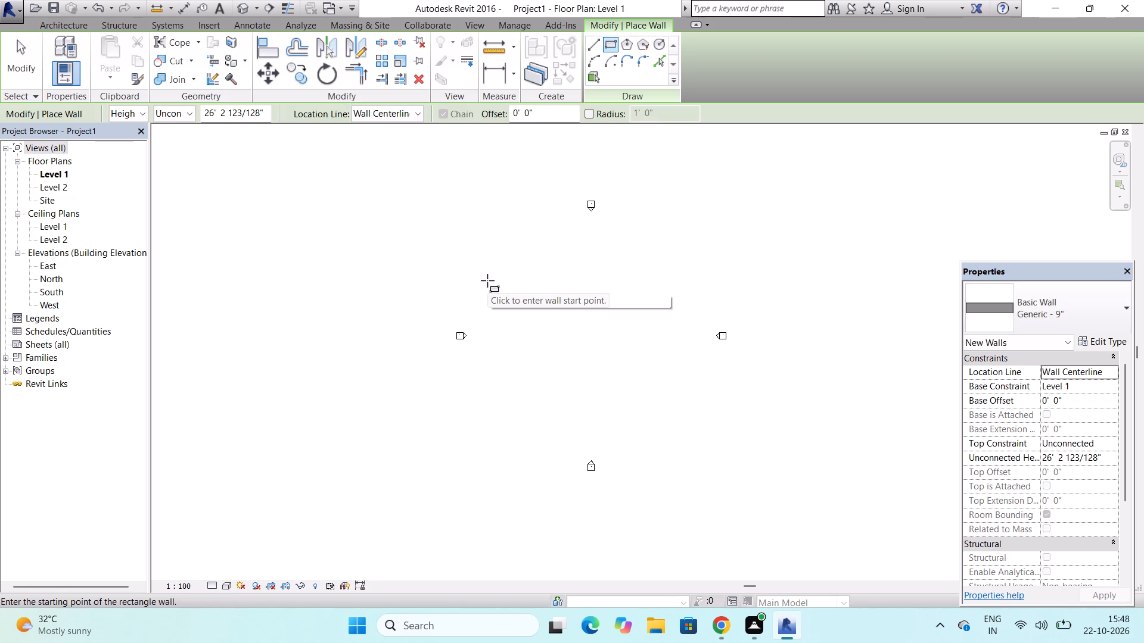
pyautogui.click(506, 258)
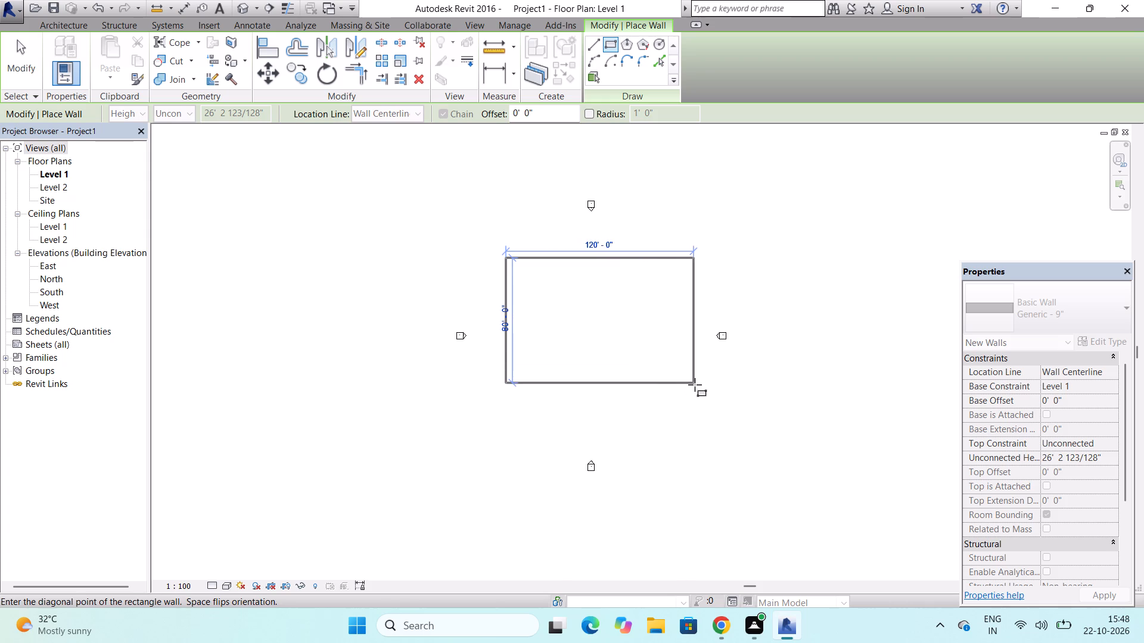
pyautogui.click(695, 385)
pyautogui.press('Escape')
pyautogui.press('Escape')
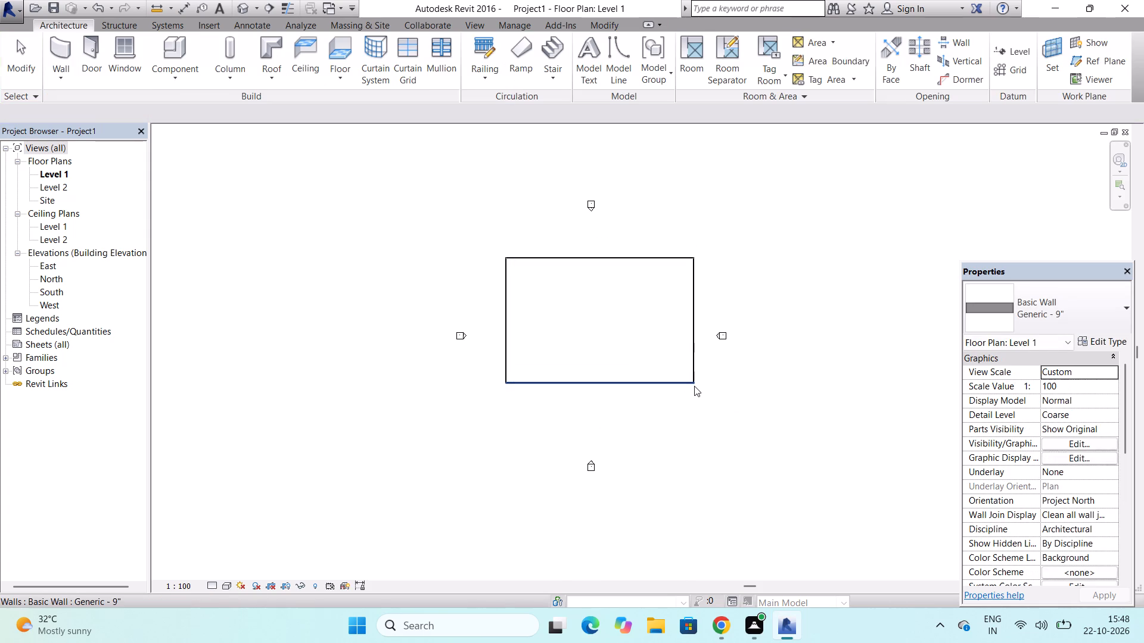
pyautogui.press('Escape')
pyautogui.press('Escape')
pyautogui.press('Escape')
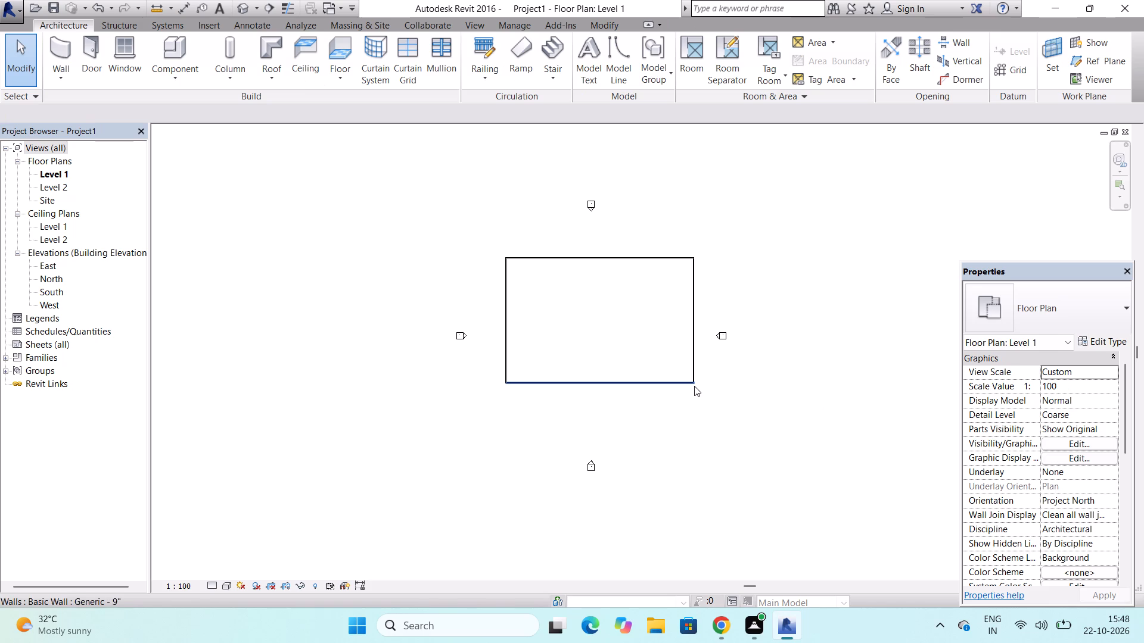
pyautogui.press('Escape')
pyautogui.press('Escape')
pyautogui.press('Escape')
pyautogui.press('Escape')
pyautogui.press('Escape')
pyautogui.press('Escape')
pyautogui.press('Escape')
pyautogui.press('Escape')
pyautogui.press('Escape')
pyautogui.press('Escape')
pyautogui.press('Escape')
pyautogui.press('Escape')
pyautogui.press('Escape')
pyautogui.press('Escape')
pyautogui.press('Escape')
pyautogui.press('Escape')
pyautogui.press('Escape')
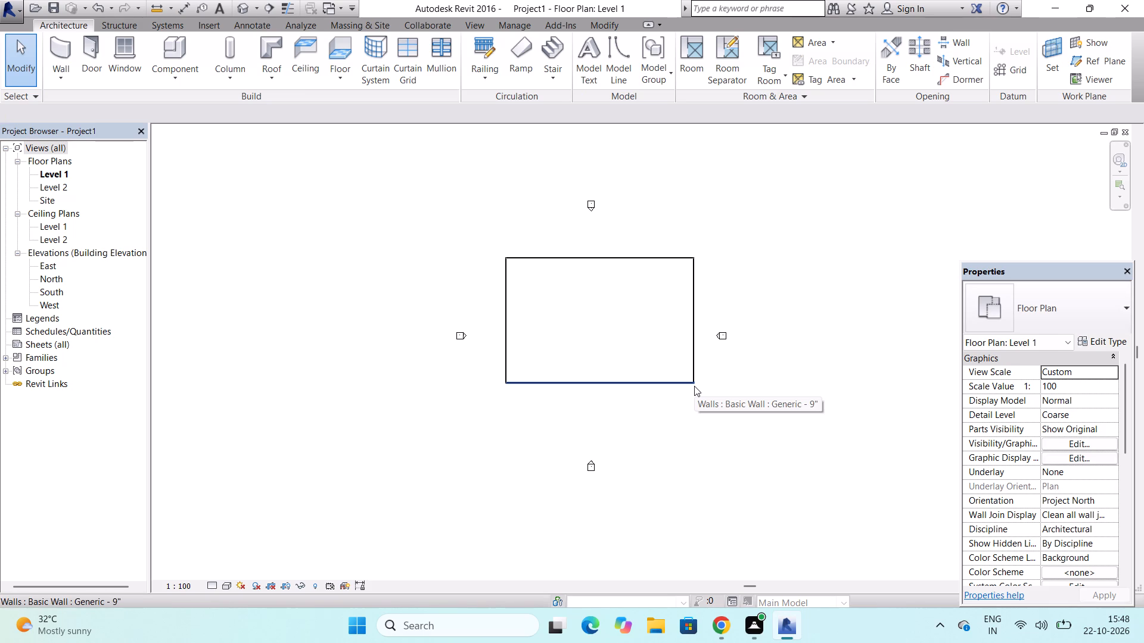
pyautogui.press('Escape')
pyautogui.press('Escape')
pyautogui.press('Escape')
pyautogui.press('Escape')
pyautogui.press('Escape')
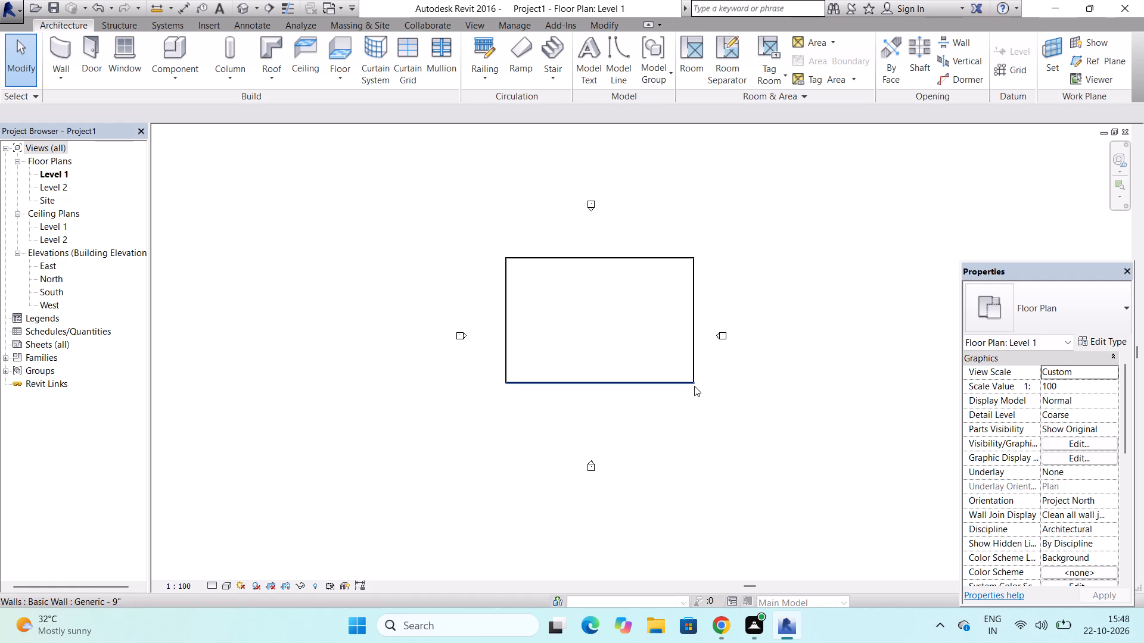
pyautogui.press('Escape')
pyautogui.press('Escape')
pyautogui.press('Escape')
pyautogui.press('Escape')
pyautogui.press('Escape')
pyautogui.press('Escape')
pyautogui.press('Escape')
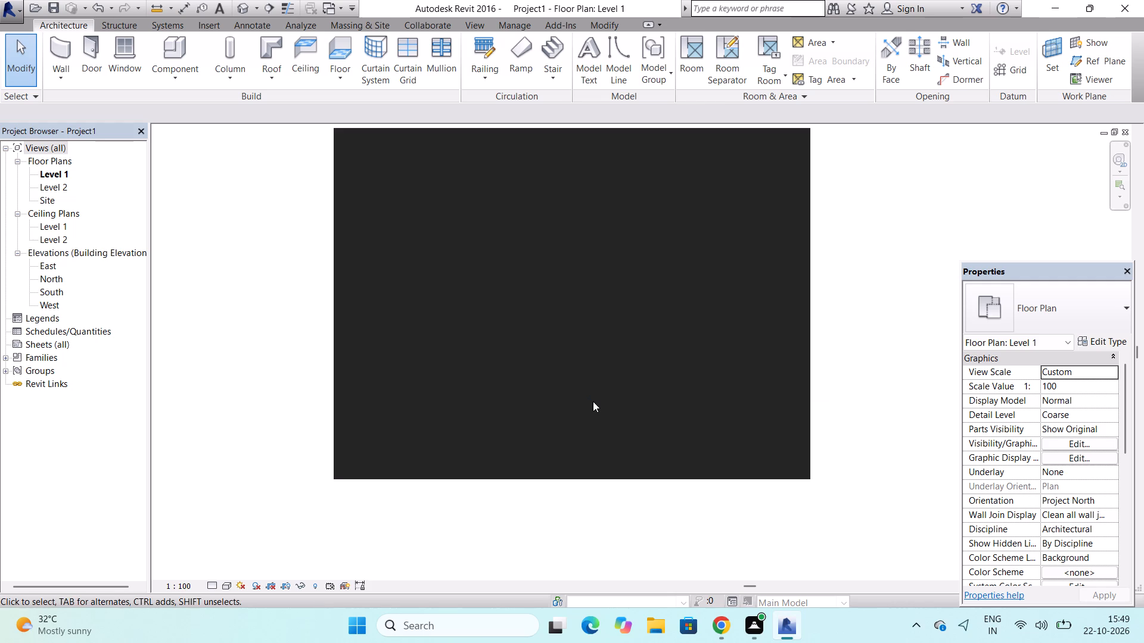
# Dismiss the Autodesk notification card and return to the Level 1 floor plan.
pyautogui.press('Escape')
pyautogui.press('Escape')
pyautogui.press('Escape')
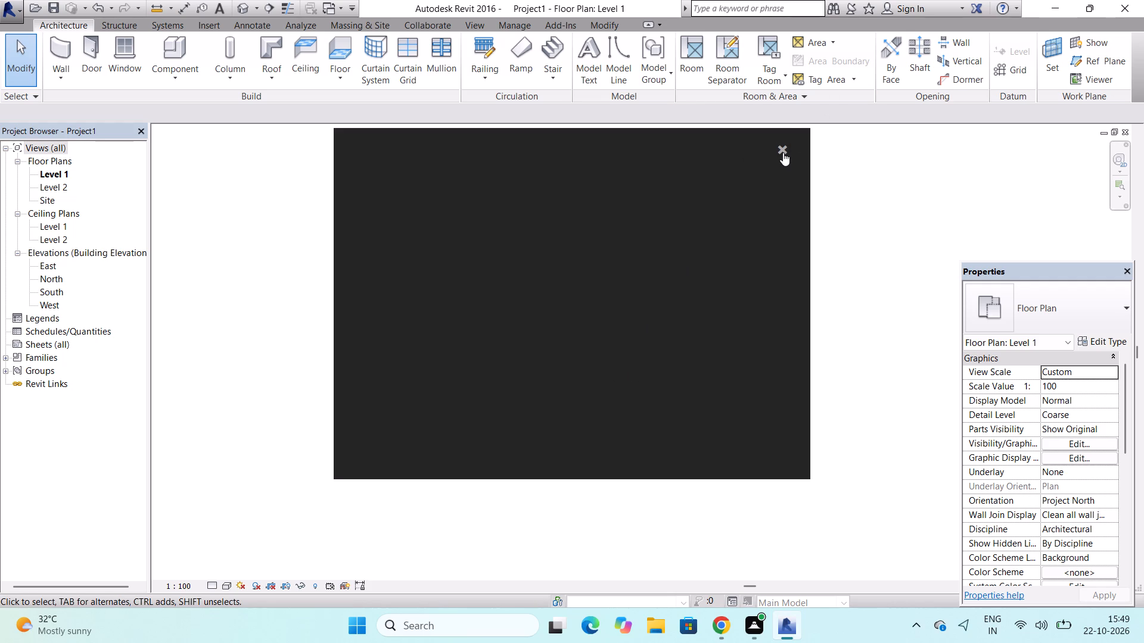
pyautogui.click(783, 152)
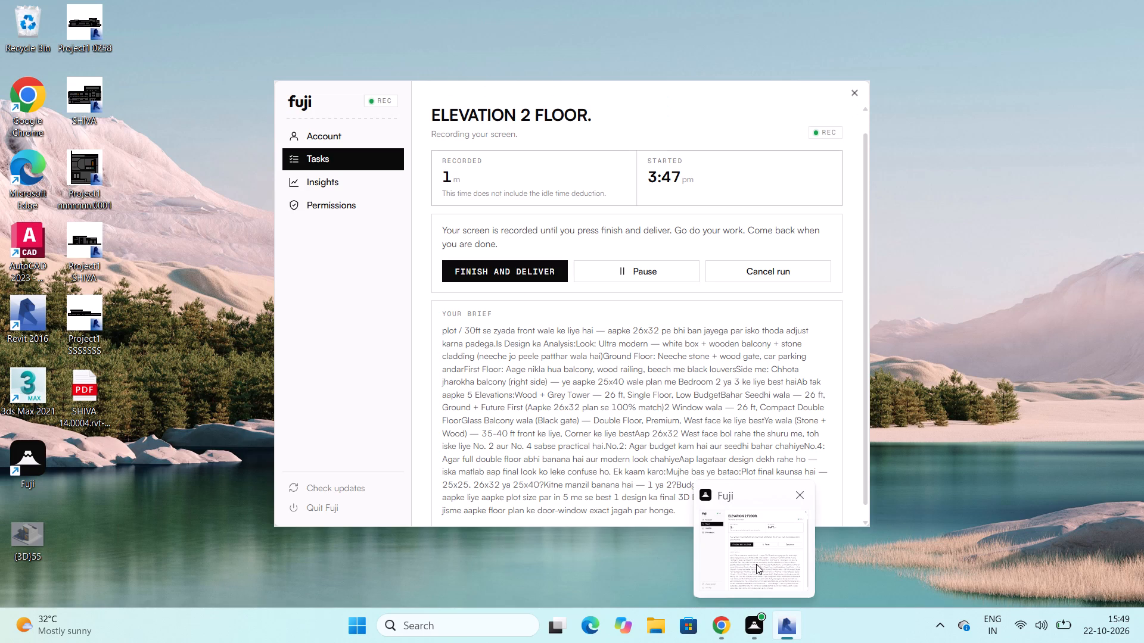
pyautogui.press('Escape')
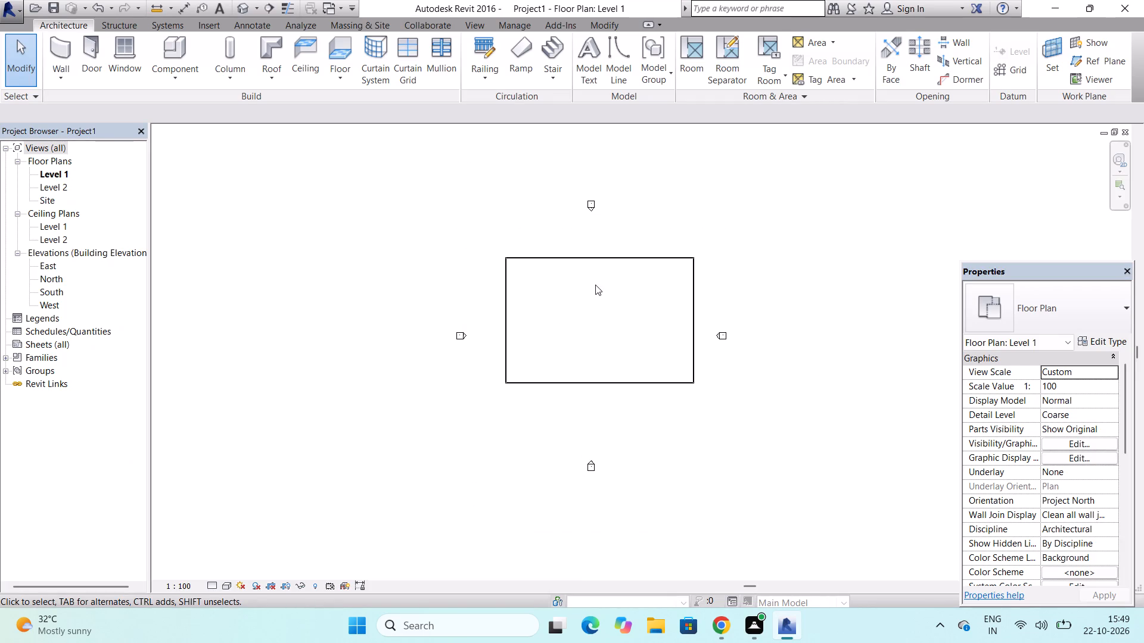
pyautogui.press('Escape')
pyautogui.press('Escape')
pyautogui.press('Escape')
# Draw chained walls from the south wall's midpoint north into the rectangle, and about 60' east to meet the east wall.
pyautogui.click(64, 43)
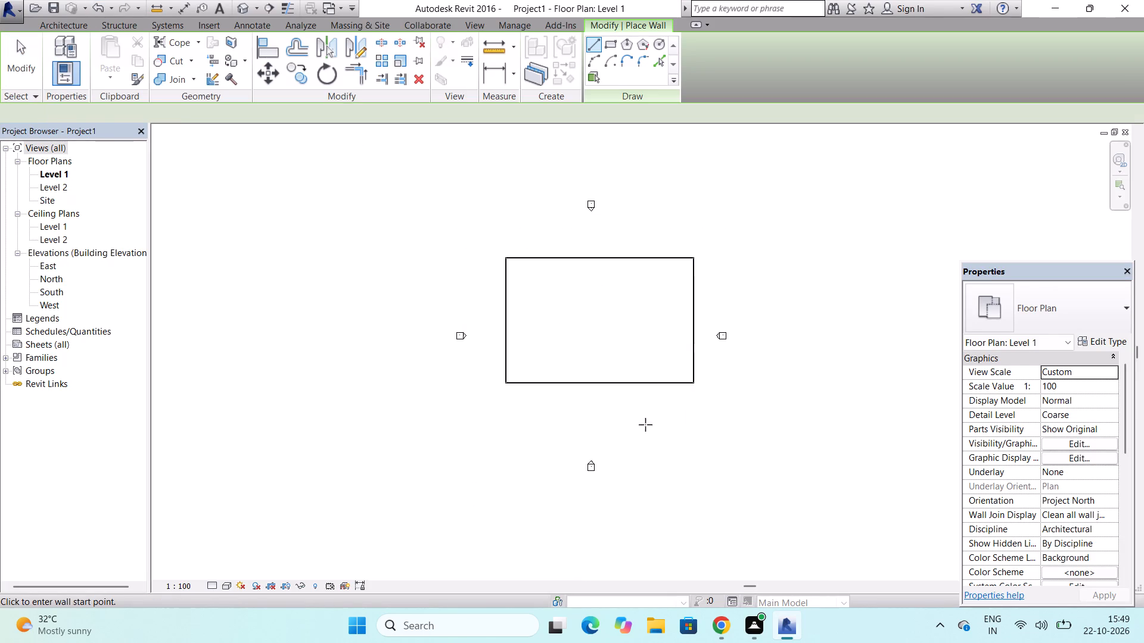
pyautogui.click(599, 382)
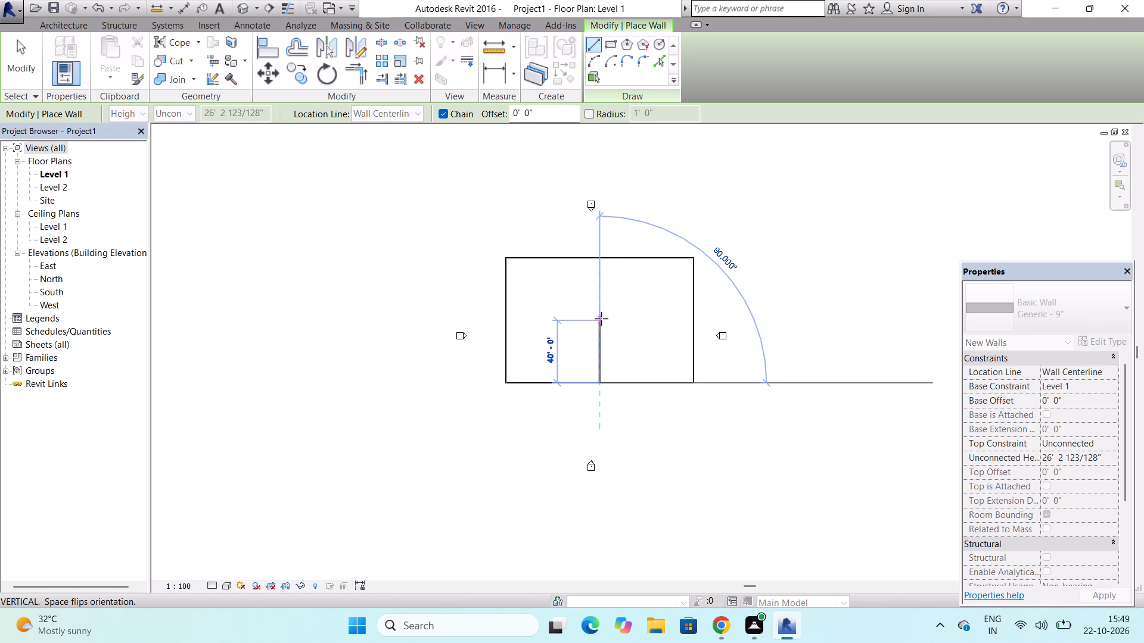
pyautogui.click(601, 327)
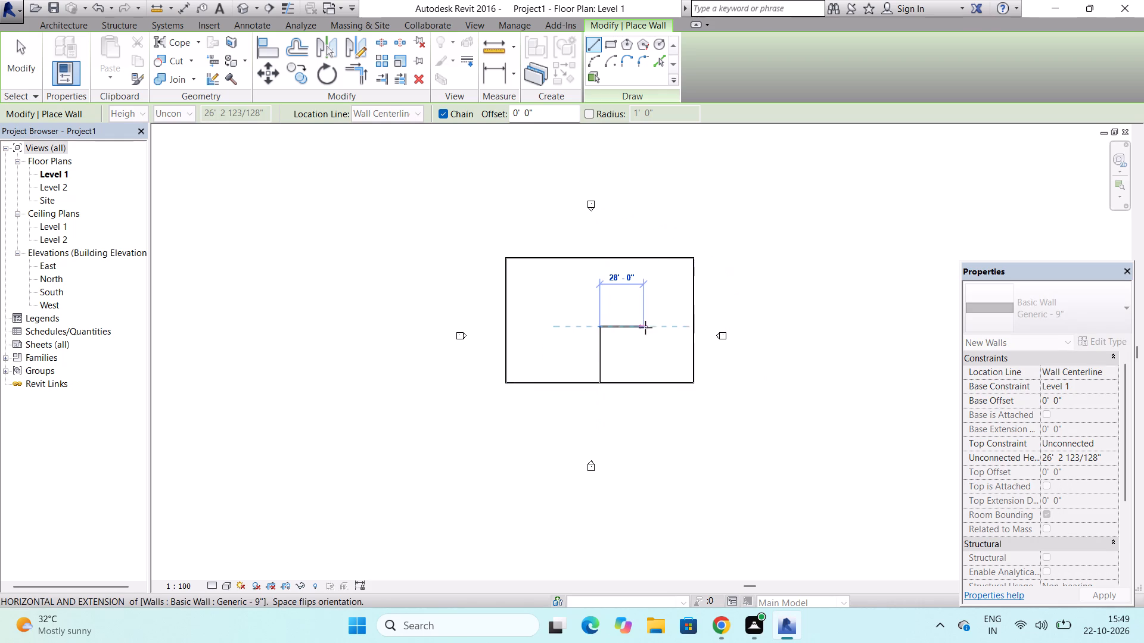
pyautogui.click(688, 329)
pyautogui.press('Escape')
pyautogui.press('Escape')
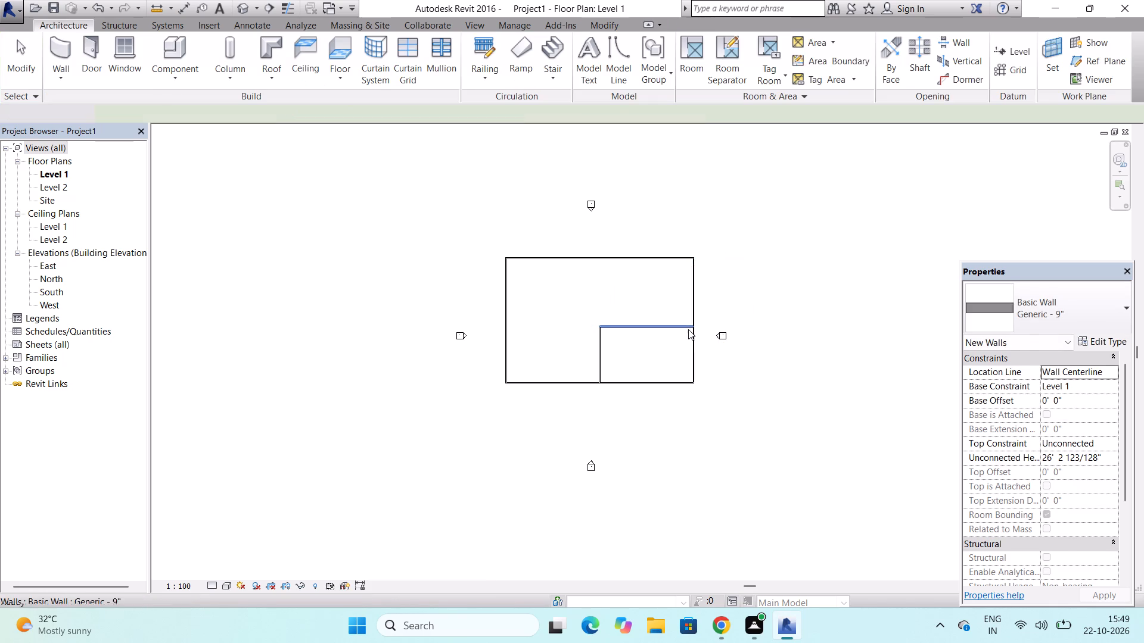
pyautogui.press('Escape')
pyautogui.press('Escape')
pyautogui.press('Escape')
pyautogui.press('Escape')
# Shorten the south wall from its east end so it stops at the interior north–south wall.
pyautogui.click(657, 382)
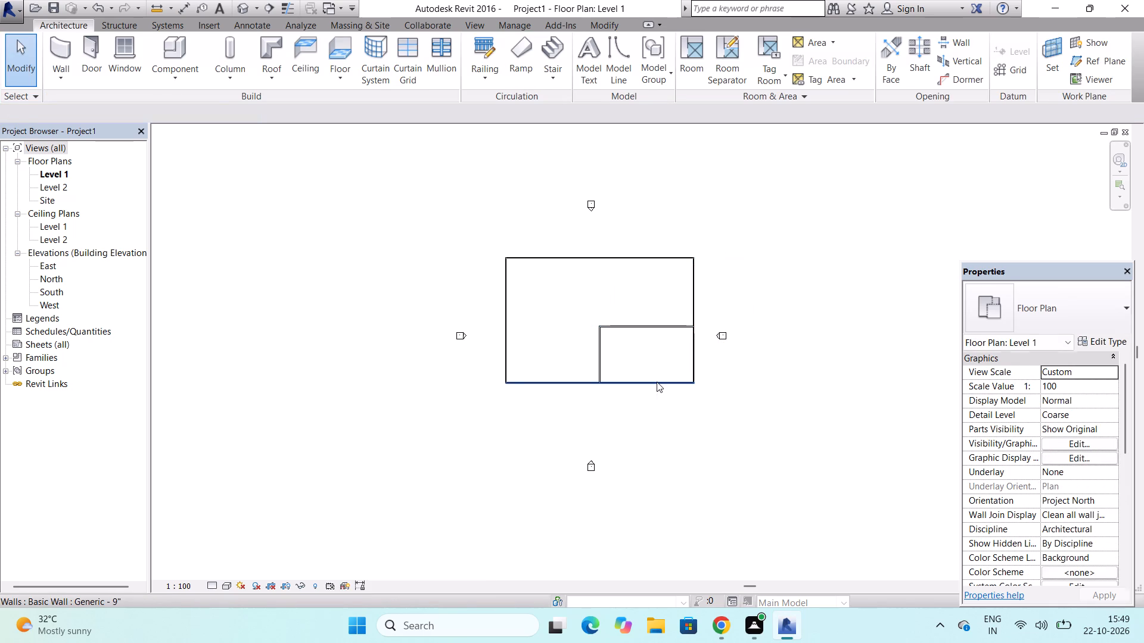
pyautogui.scroll(5, 687, 382)
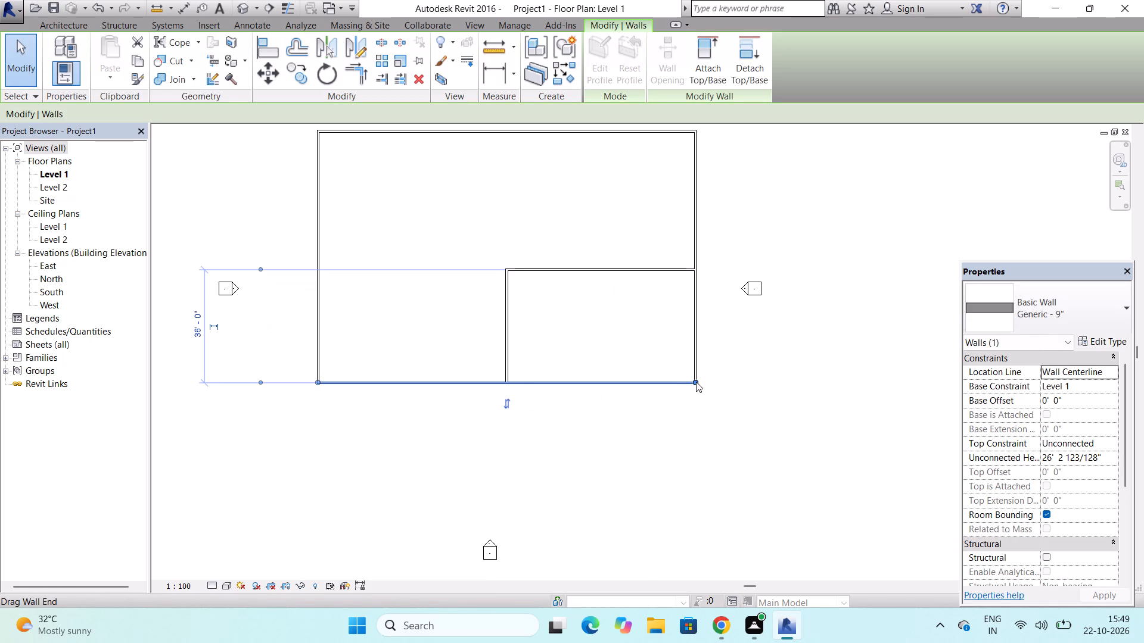
pyautogui.click(696, 382)
pyautogui.moveTo(696, 382); pyautogui.dragTo(585, 382)
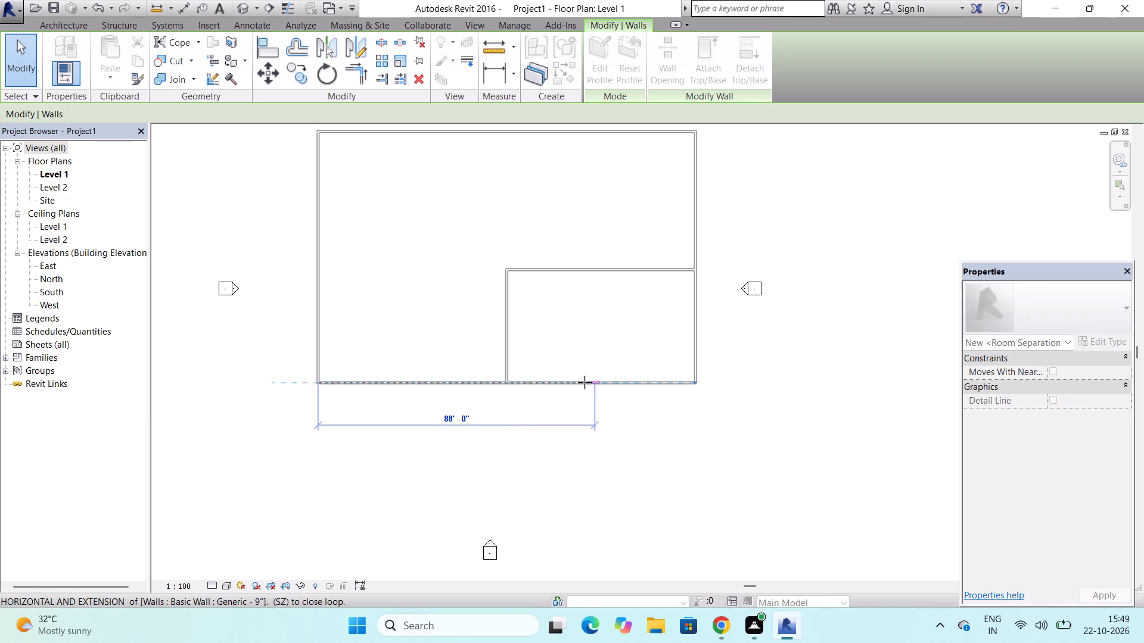
pyautogui.moveTo(585, 382); pyautogui.dragTo(511, 381)
pyautogui.press('Escape')
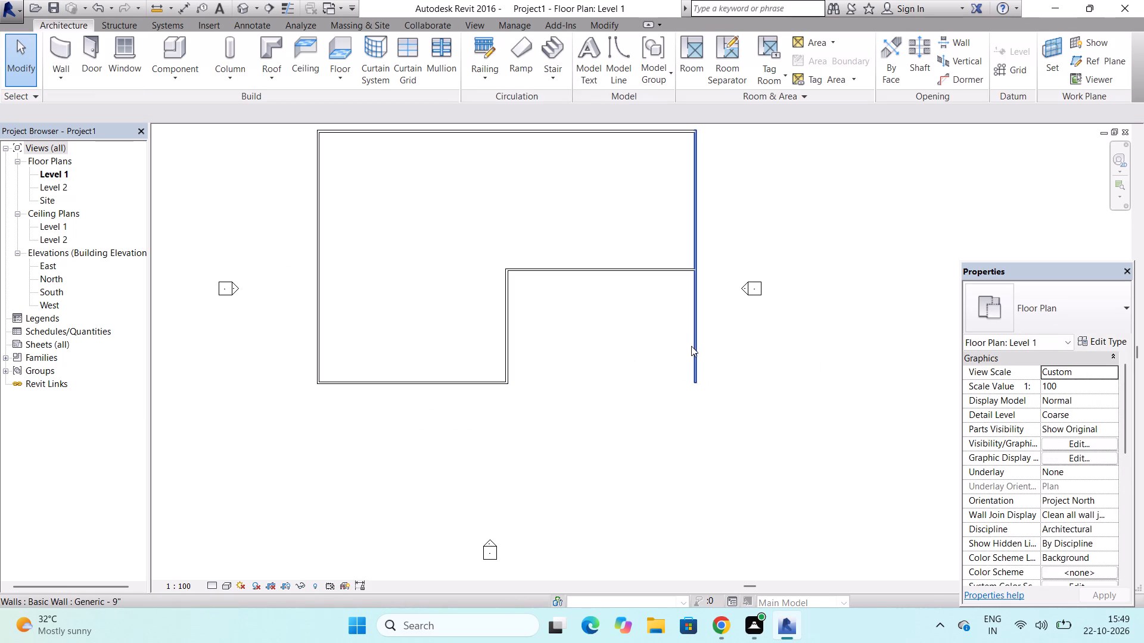
# Shorten the east wall from its south end up to the interior east–west wall, closing the L-shaped outline.
pyautogui.click(692, 336)
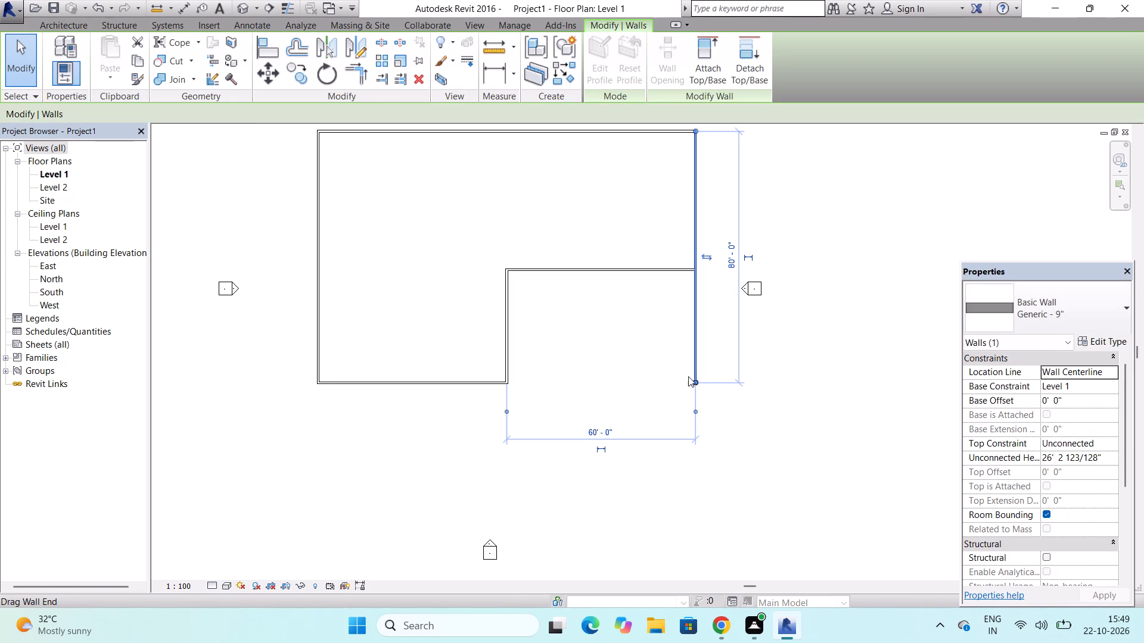
pyautogui.moveTo(695, 383); pyautogui.dragTo(702, 277)
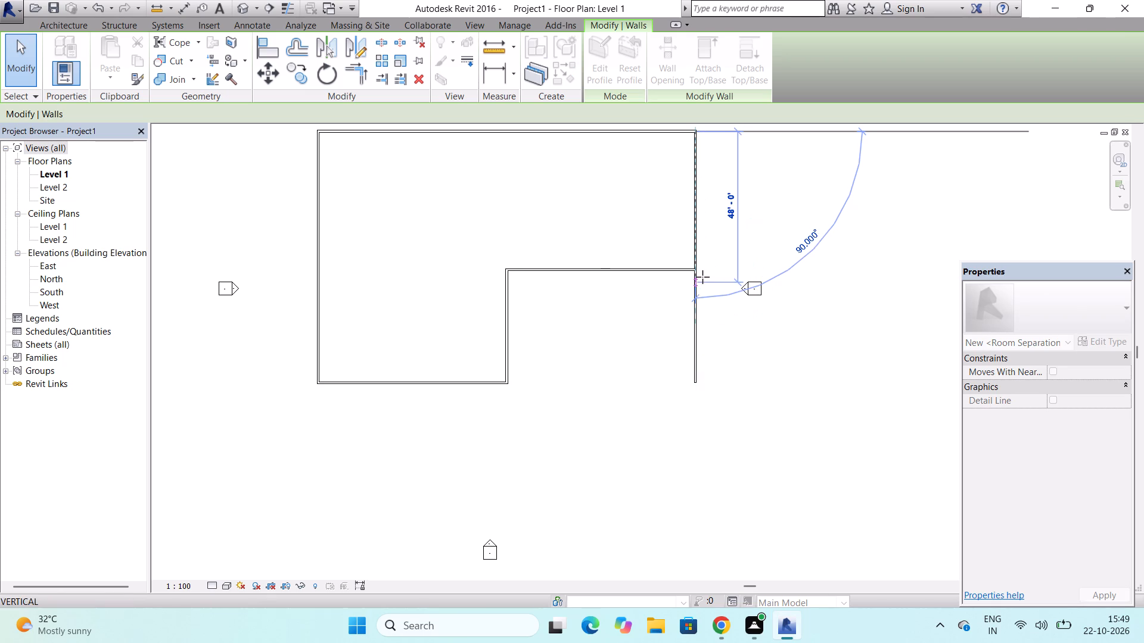
pyautogui.moveTo(702, 277); pyautogui.dragTo(695, 269)
pyautogui.press('Escape')
pyautogui.press('Escape')
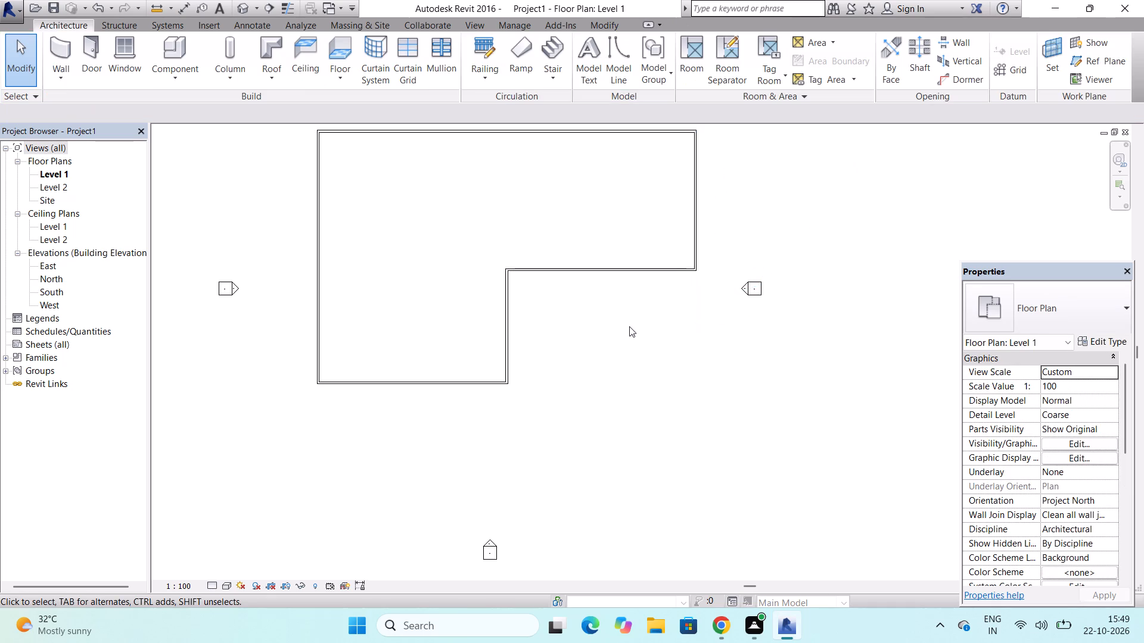
# Start placing a window and browse the family library to the Windows folder under US Imperial.
pyautogui.scroll(-3, 629, 326)
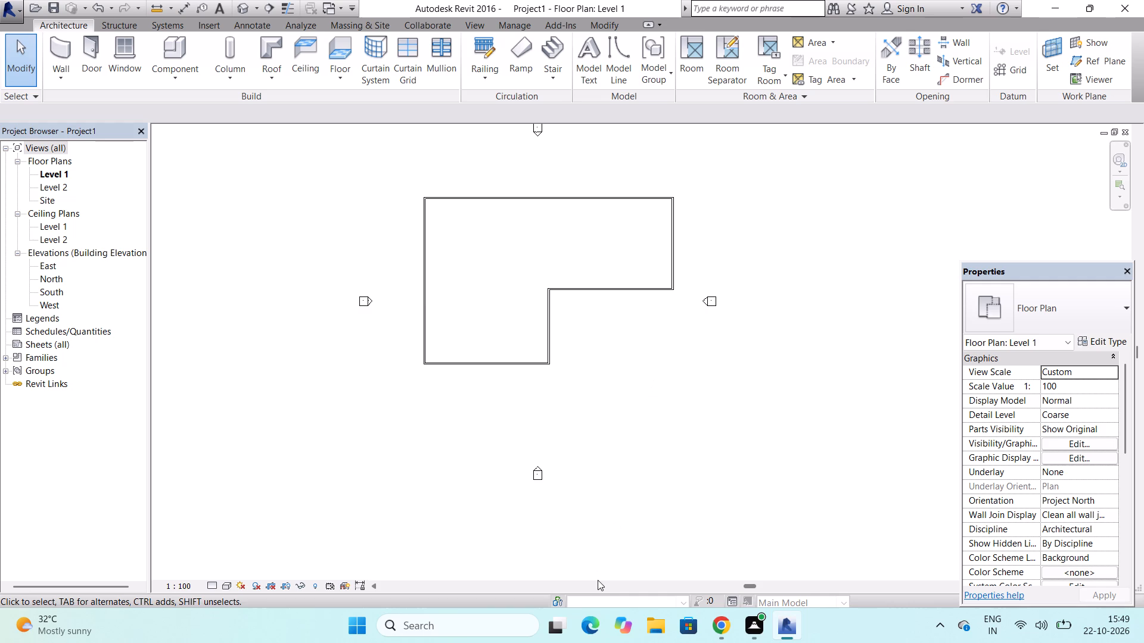
pyautogui.click(135, 42)
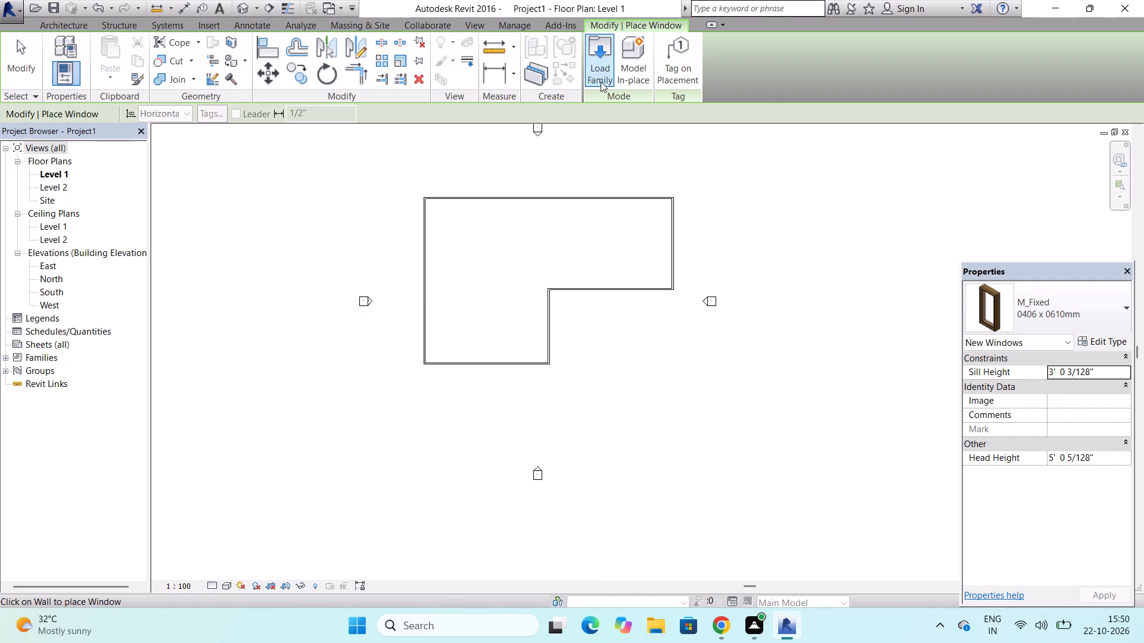
pyautogui.click(601, 82)
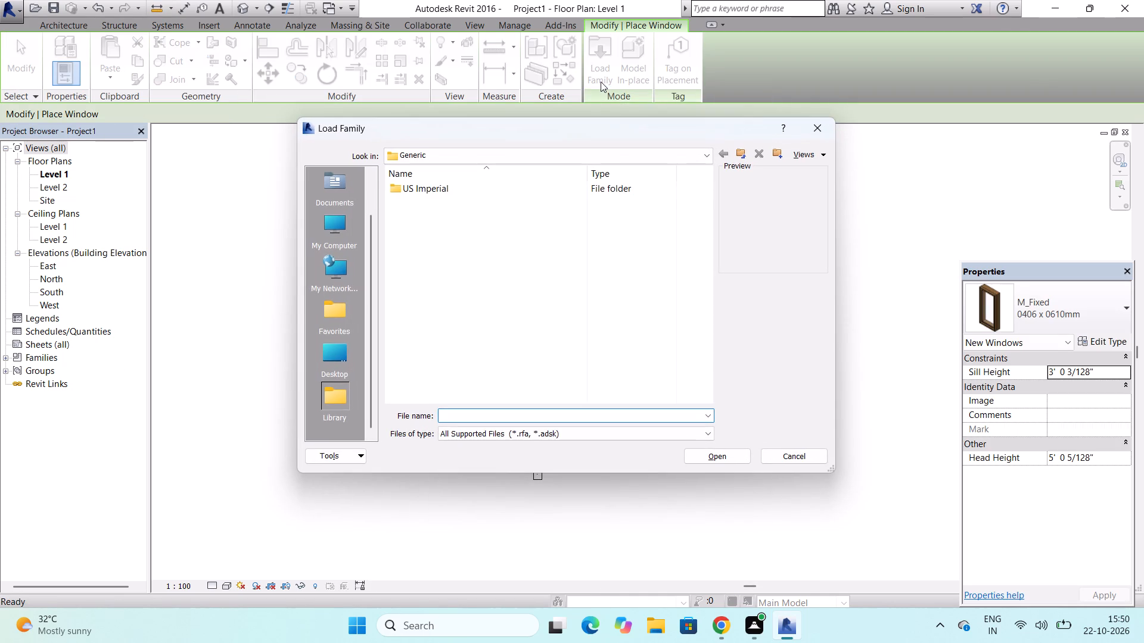
pyautogui.doubleClick(405, 184)
pyautogui.scroll(-15, 468, 294)
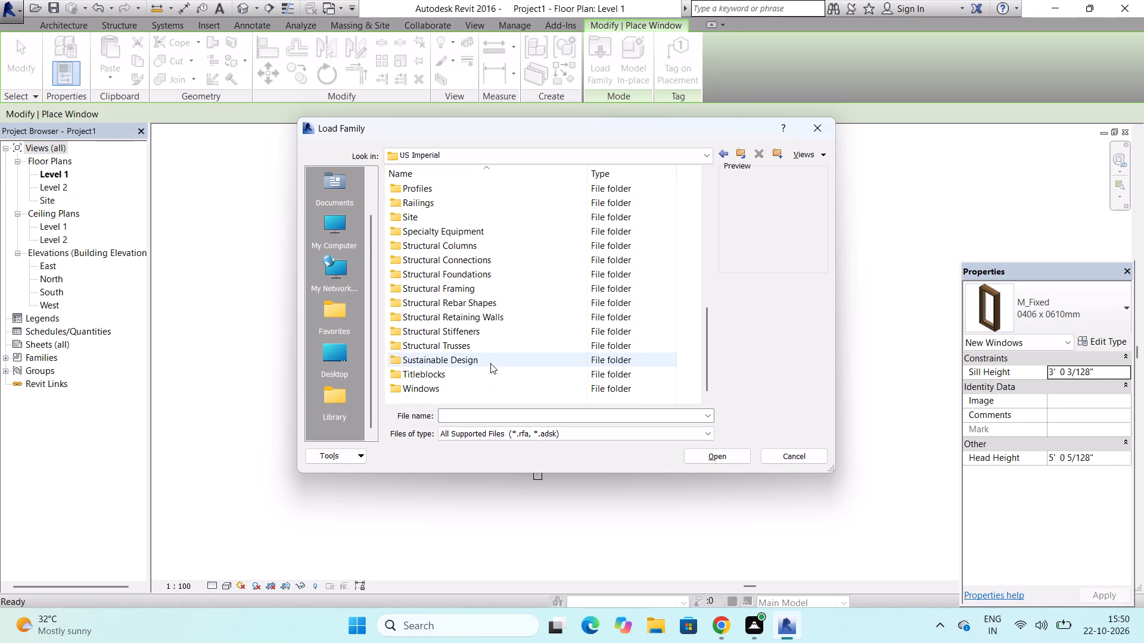
pyautogui.scroll(-2, 490, 363)
pyautogui.click(436, 389)
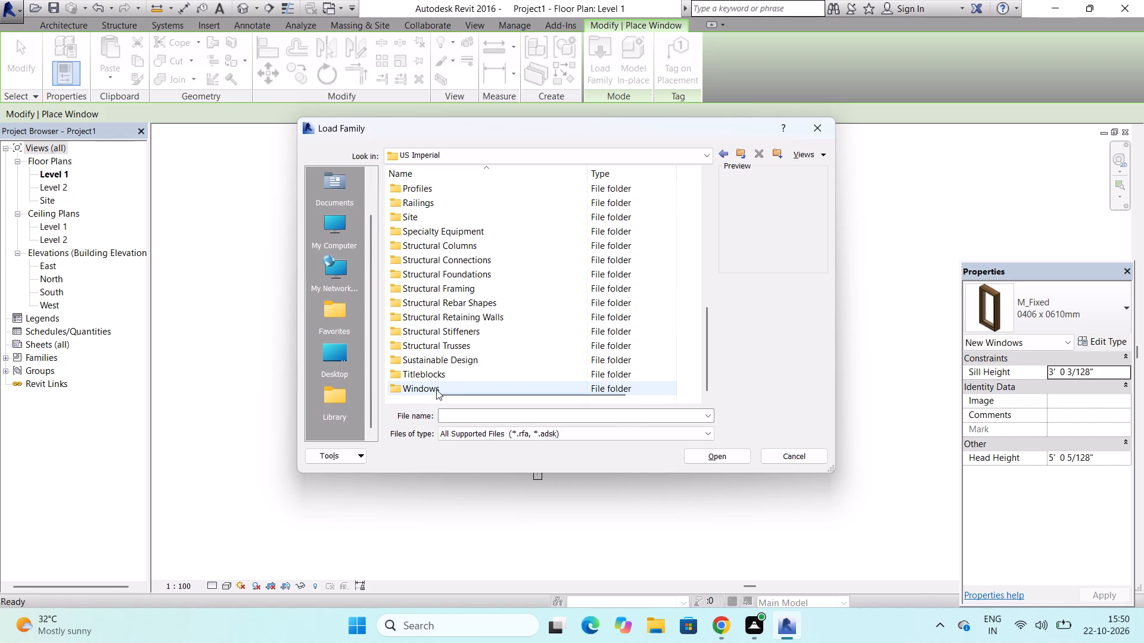
pyautogui.doubleClick(436, 389)
# Preview the window families in the Windows folder to compare their shapes, dismissing the Autodesk notification card.
pyautogui.scroll(-4, 436, 386)
pyautogui.click(436, 387)
pyautogui.click(438, 376)
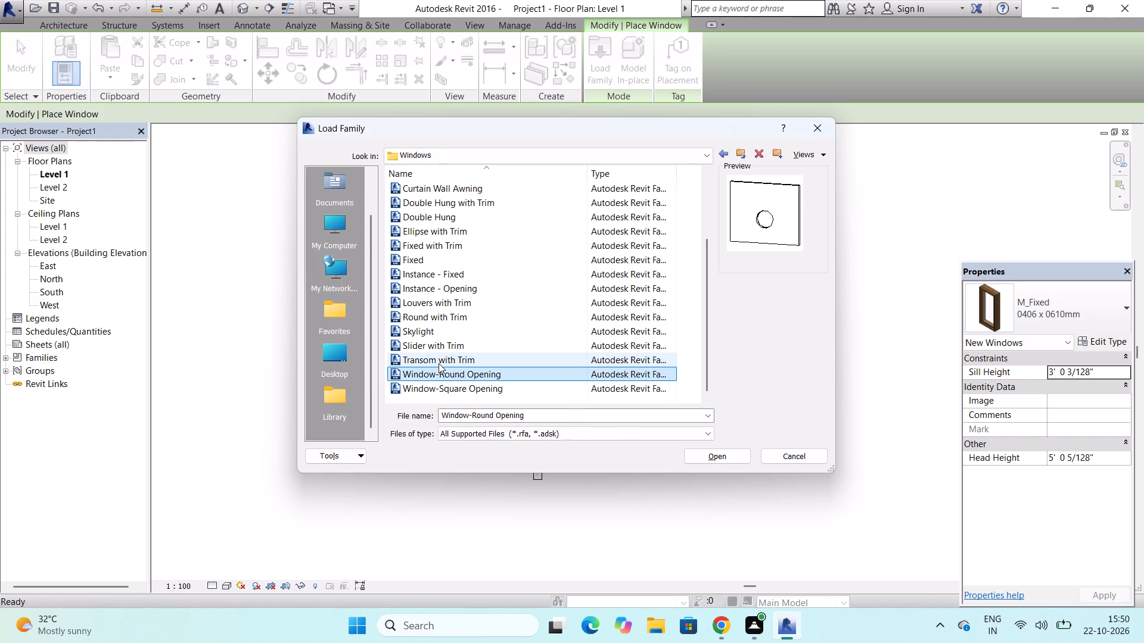
pyautogui.click(439, 363)
pyautogui.click(436, 343)
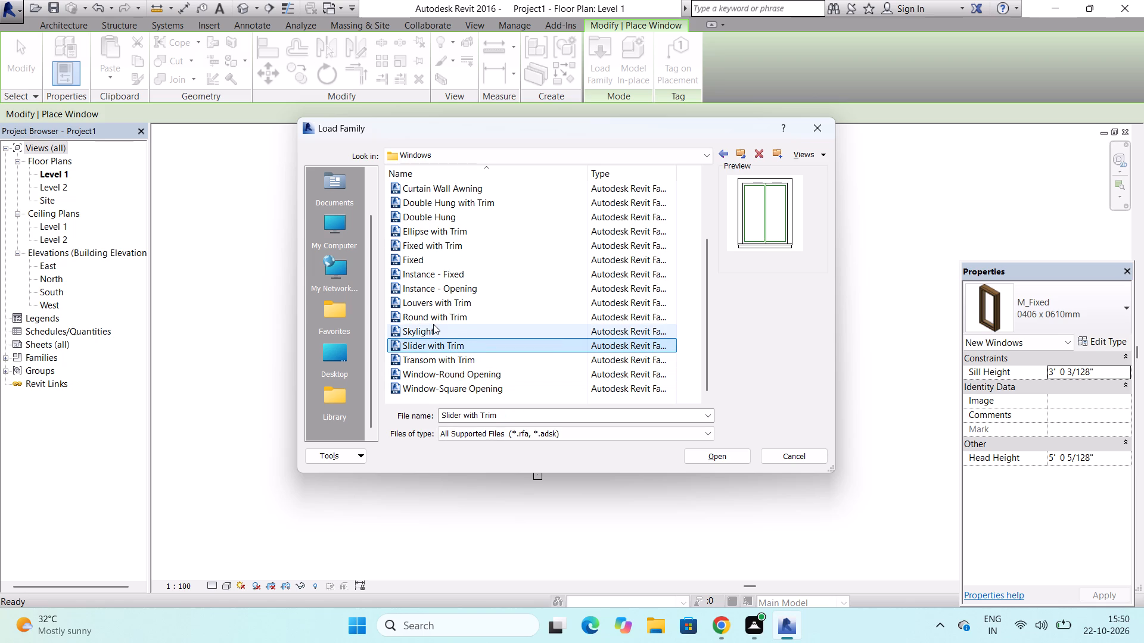
pyautogui.click(433, 324)
pyautogui.click(433, 321)
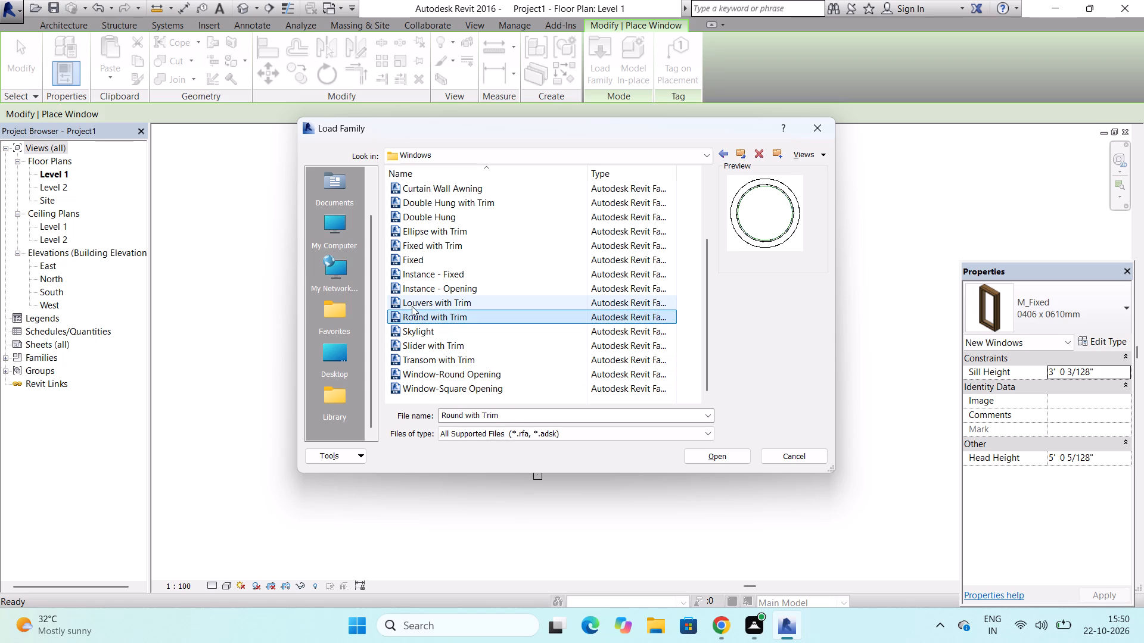
pyautogui.click(412, 306)
pyautogui.click(415, 295)
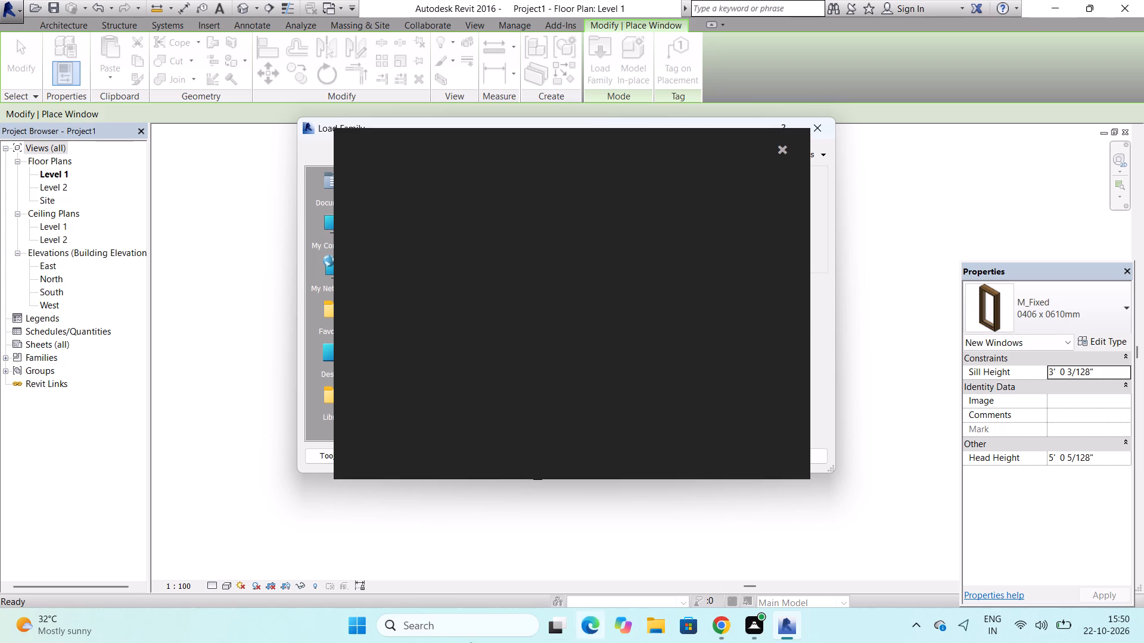
pyautogui.click(785, 149)
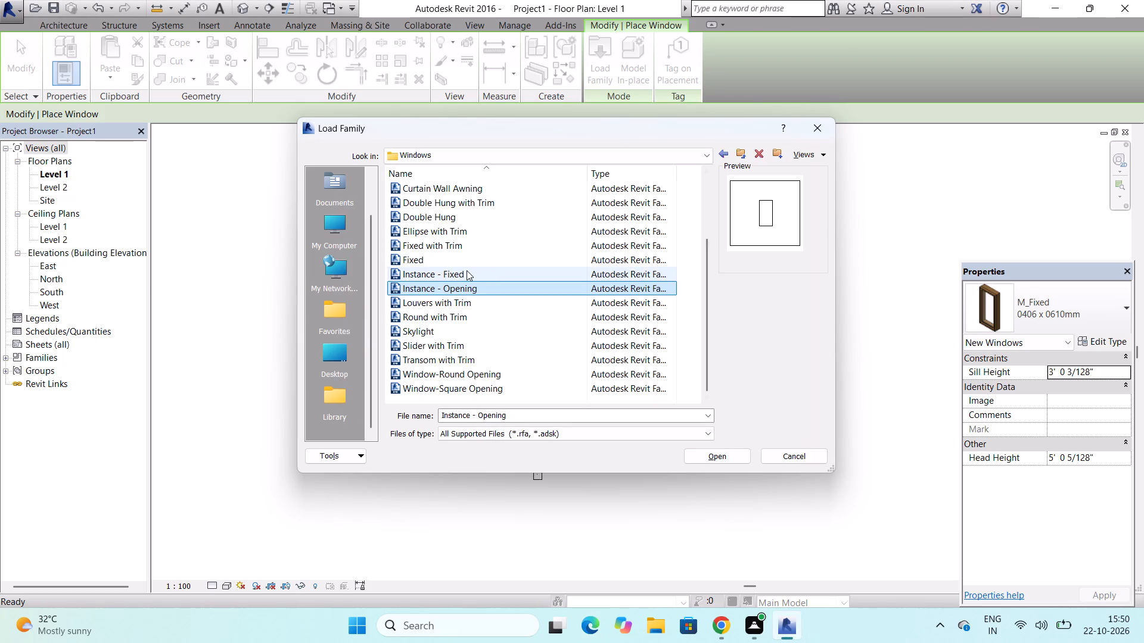
pyautogui.click(467, 270)
pyautogui.click(425, 262)
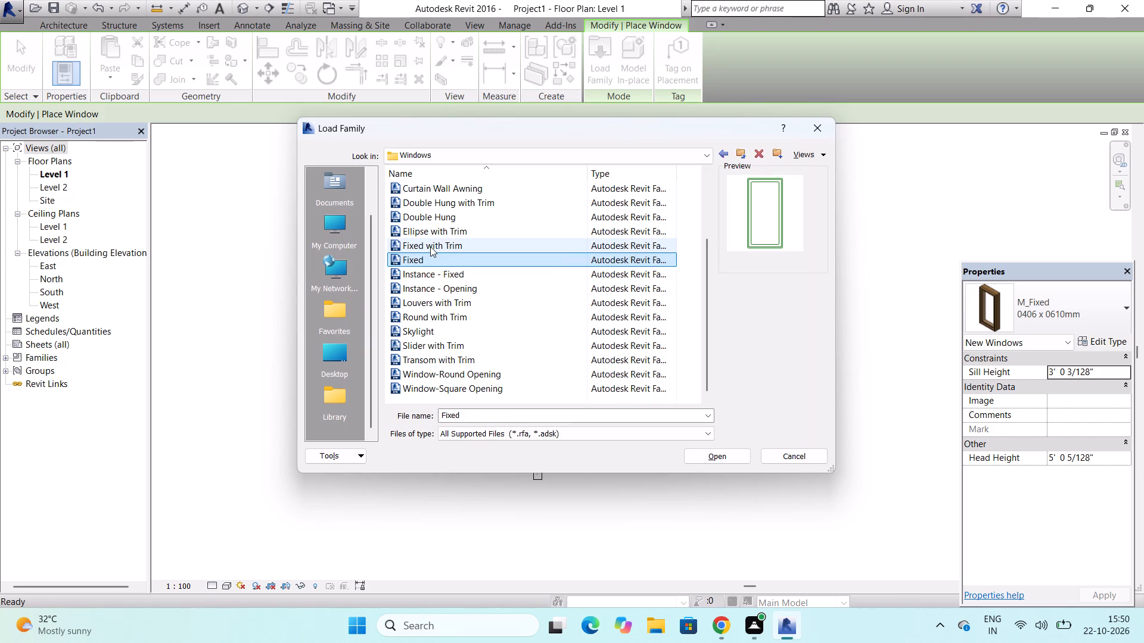
pyautogui.click(430, 246)
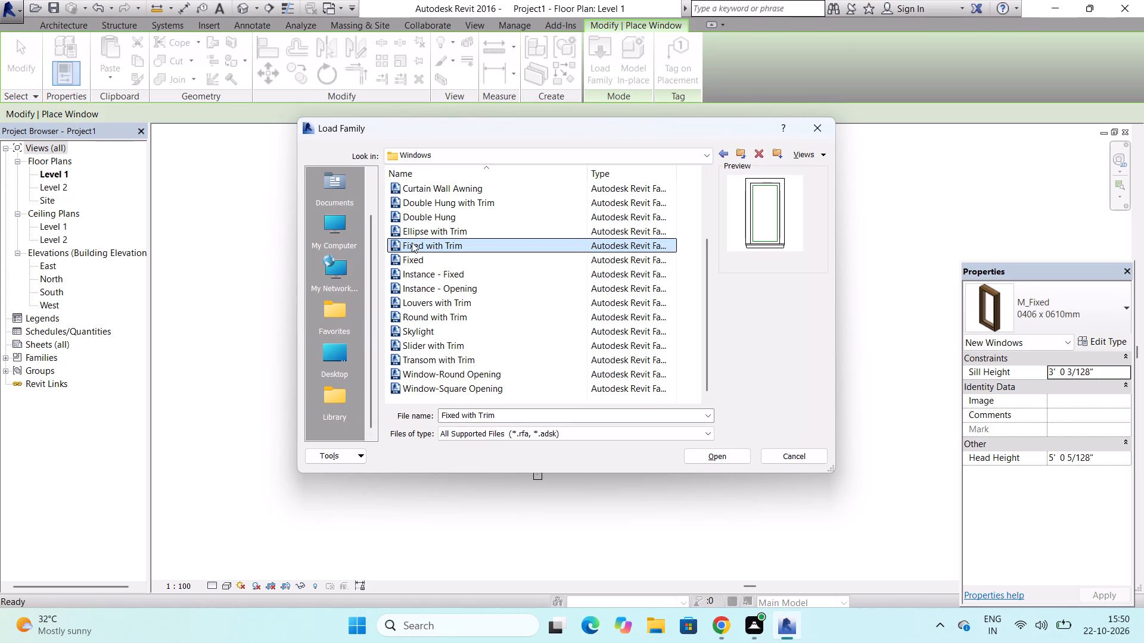
pyautogui.click(414, 224)
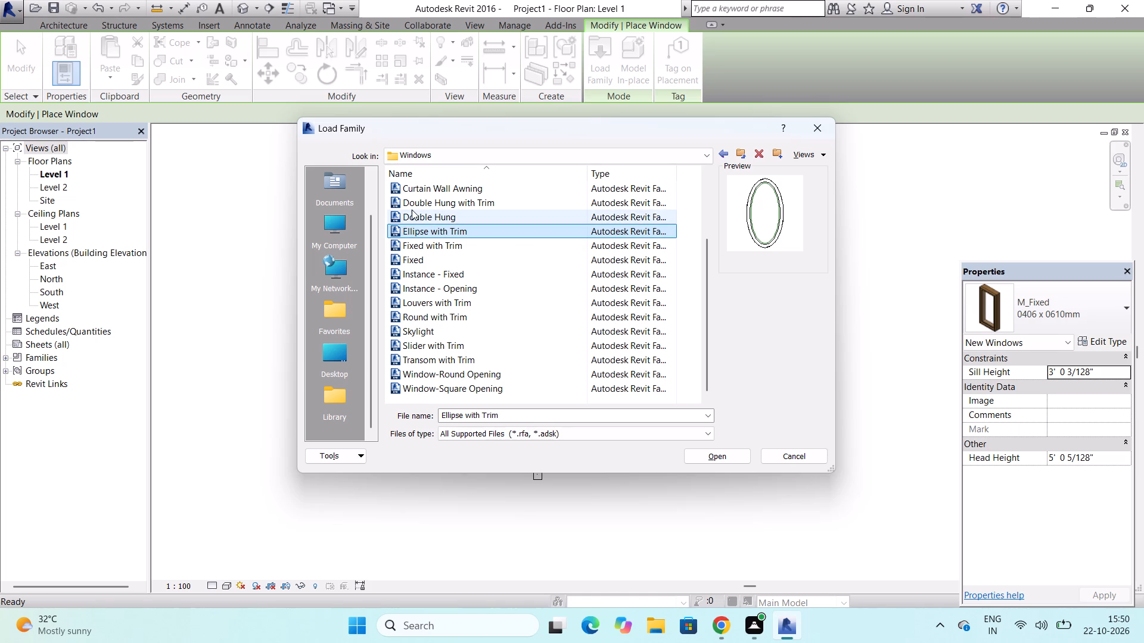
pyautogui.click(415, 217)
pyautogui.click(418, 205)
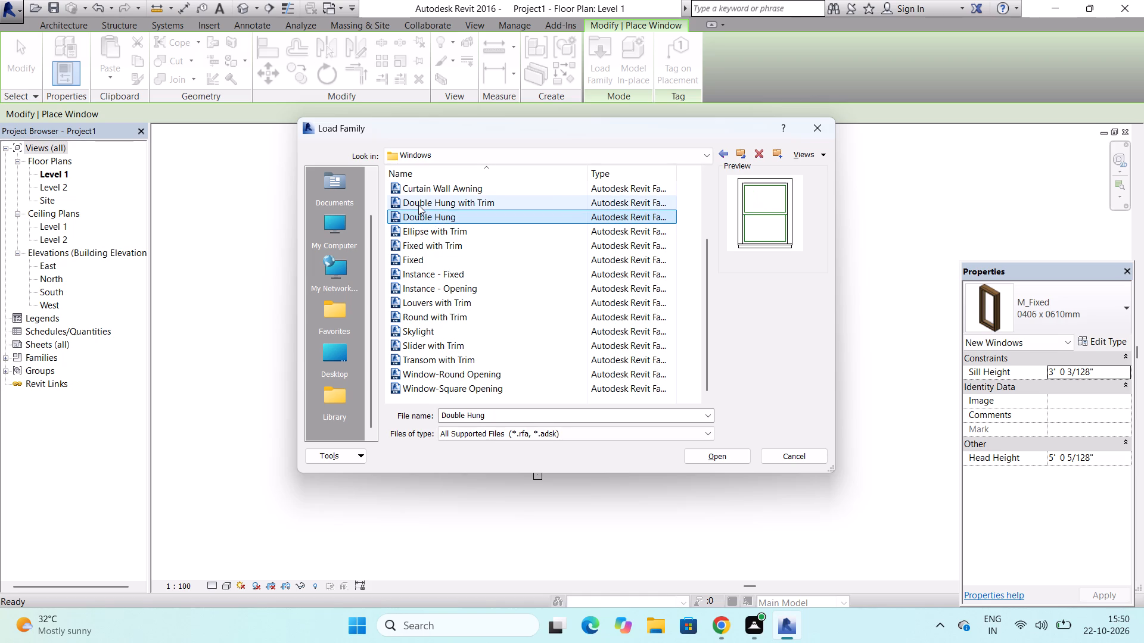
pyautogui.click(419, 190)
pyautogui.scroll(1, 402, 197)
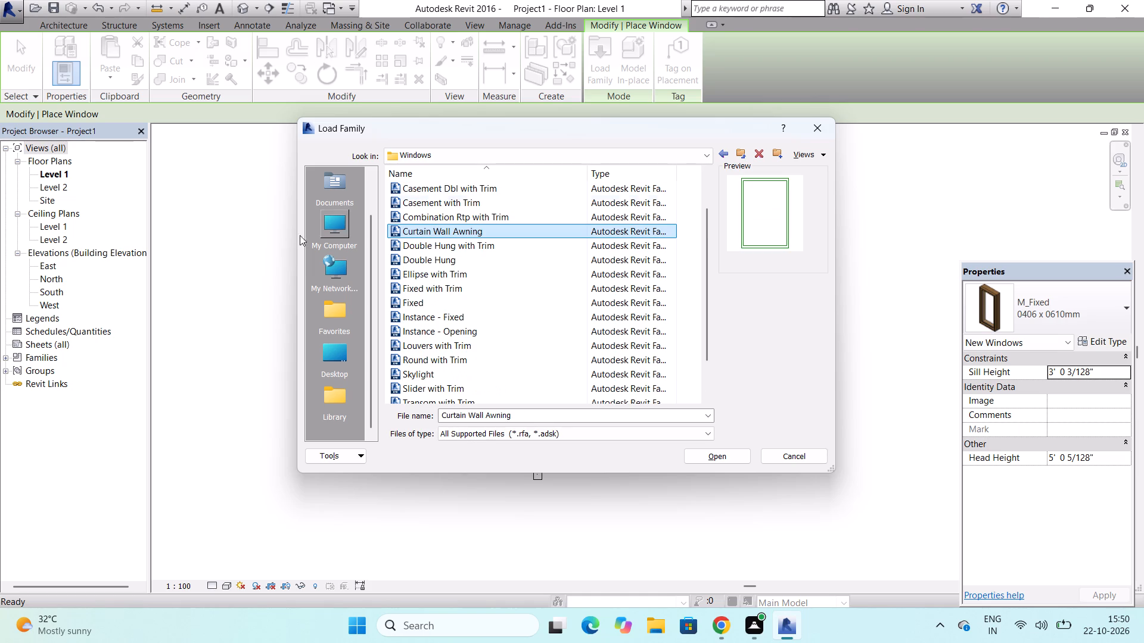
pyautogui.click(413, 214)
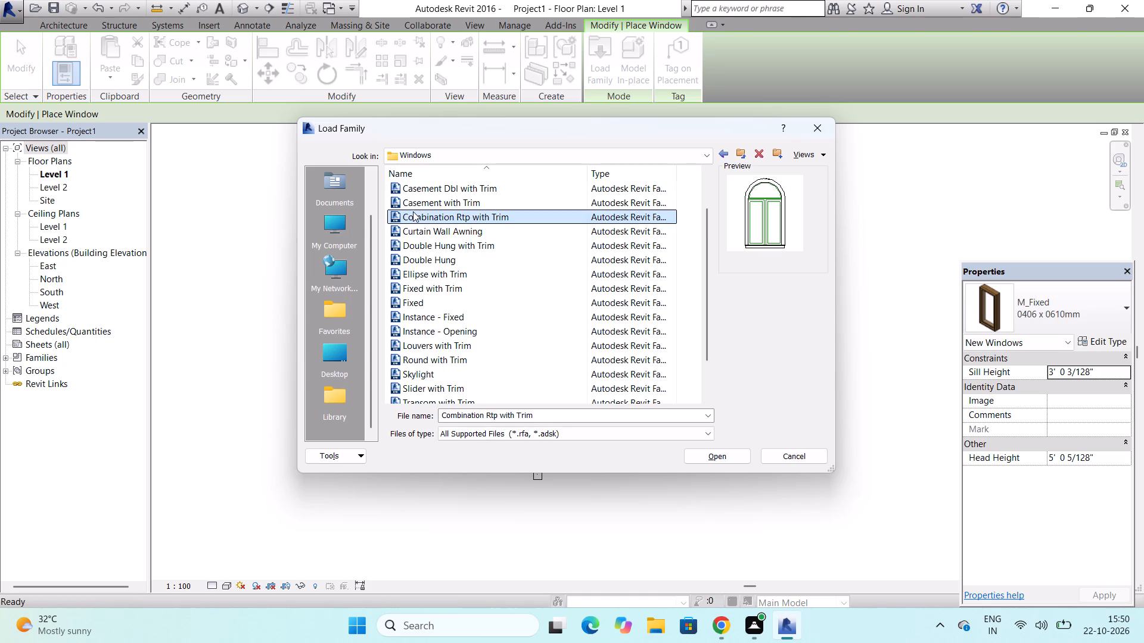
pyautogui.click(419, 202)
# Load the Casement Dbl with Trim window family into the project.
pyautogui.click(425, 188)
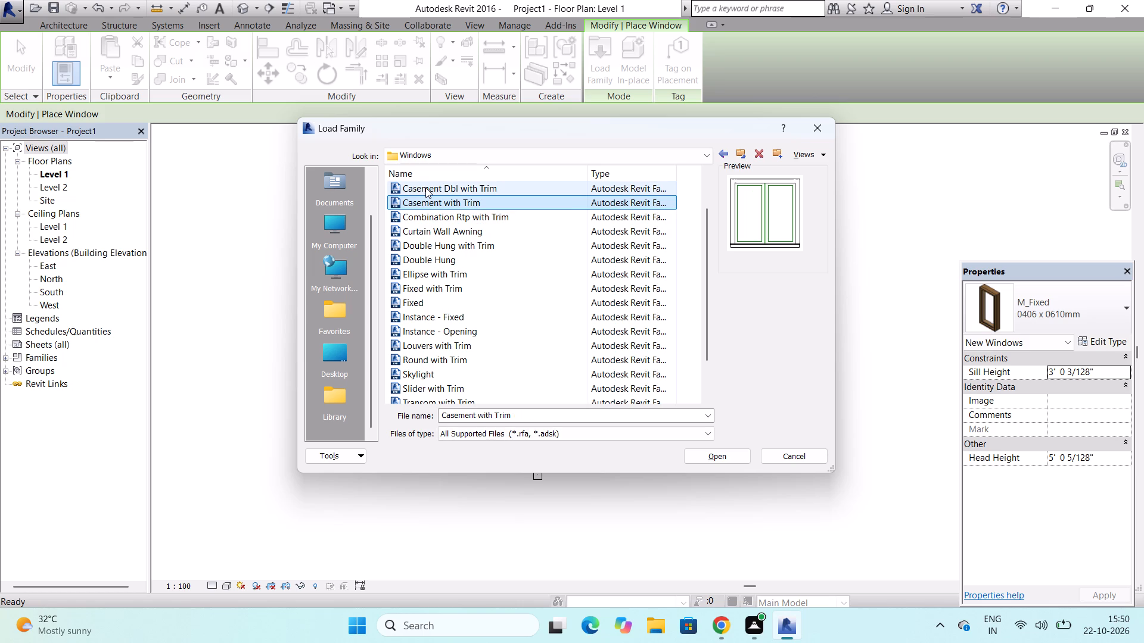
pyautogui.click(745, 453)
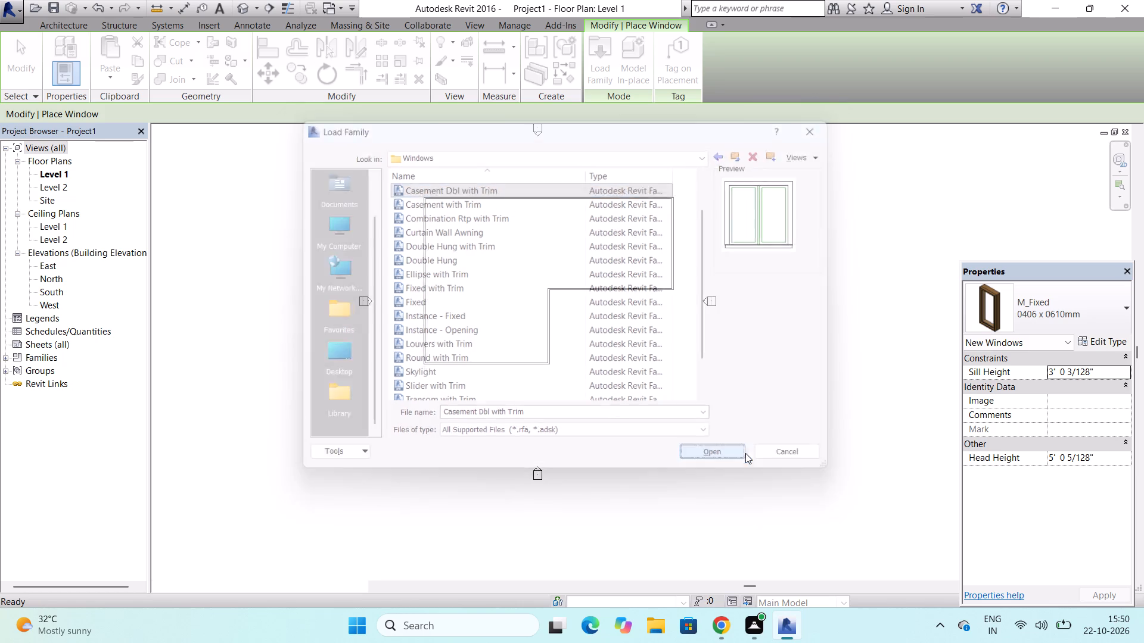
# Place a 48" x 48" Casement Dbl with Trim window on the south wall, about 26' from its west end.
pyautogui.scroll(4, 493, 364)
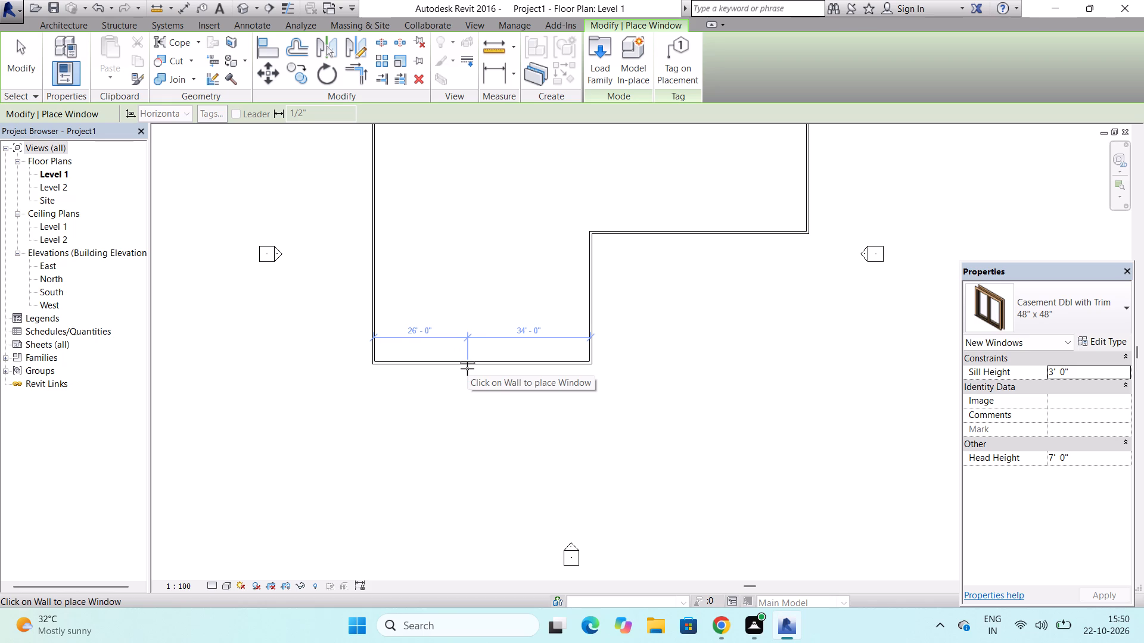
pyautogui.click(467, 369)
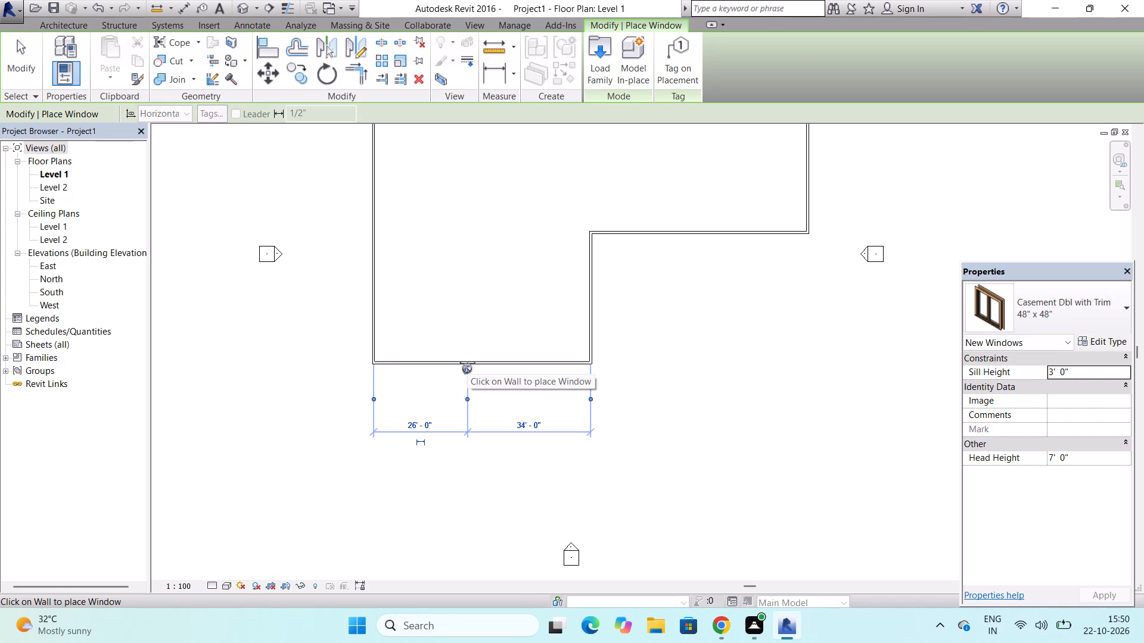
pyautogui.press('Escape')
pyautogui.press('Escape')
pyautogui.press('Escape')
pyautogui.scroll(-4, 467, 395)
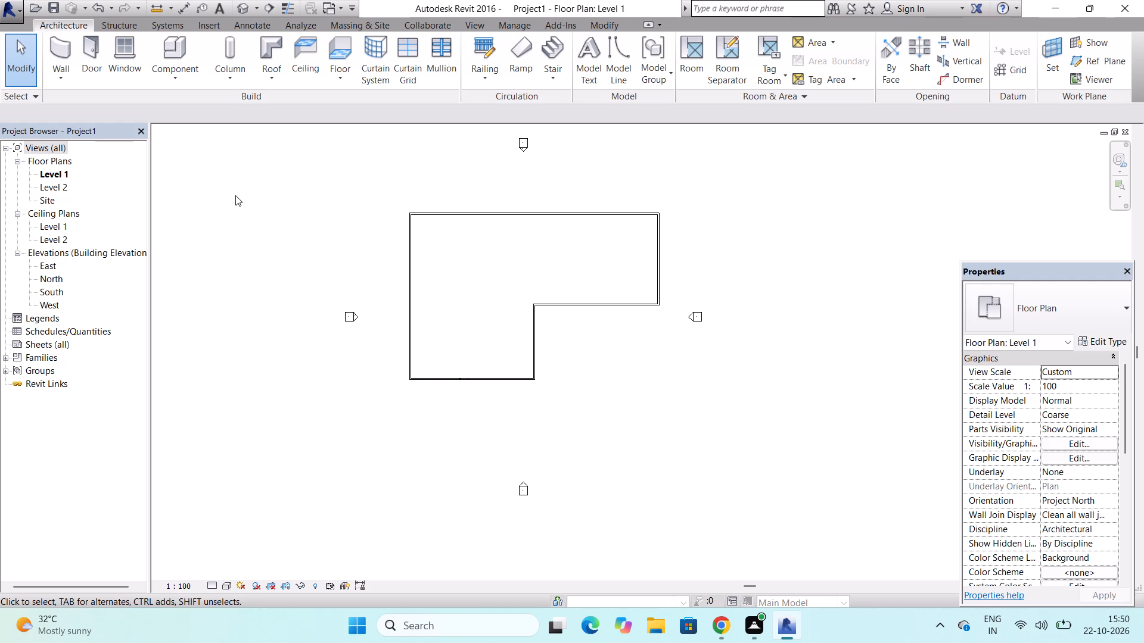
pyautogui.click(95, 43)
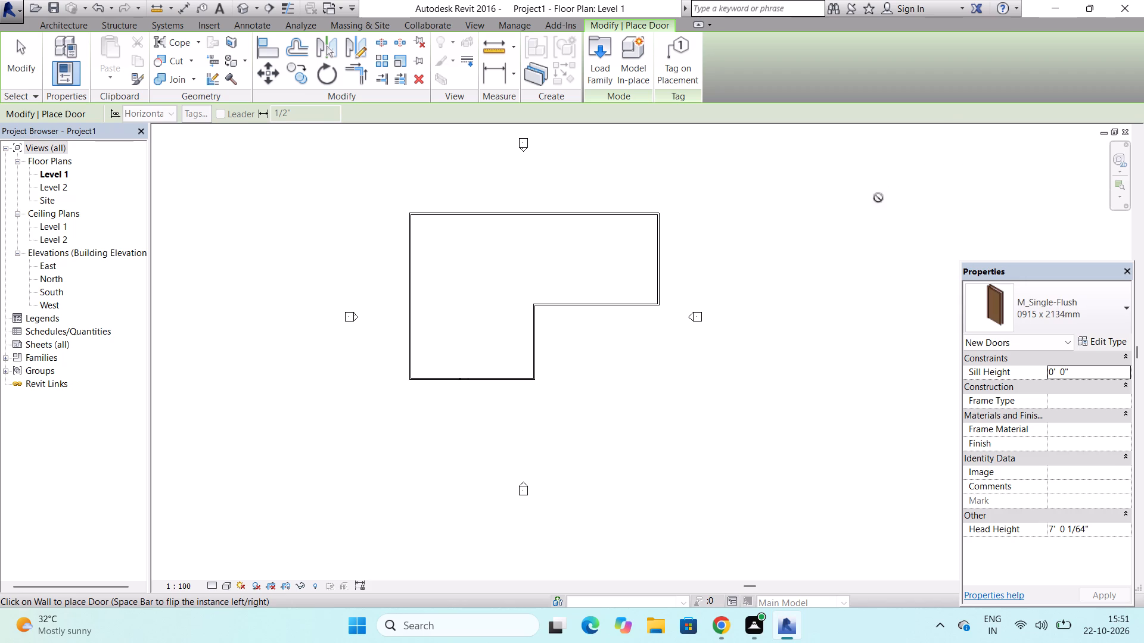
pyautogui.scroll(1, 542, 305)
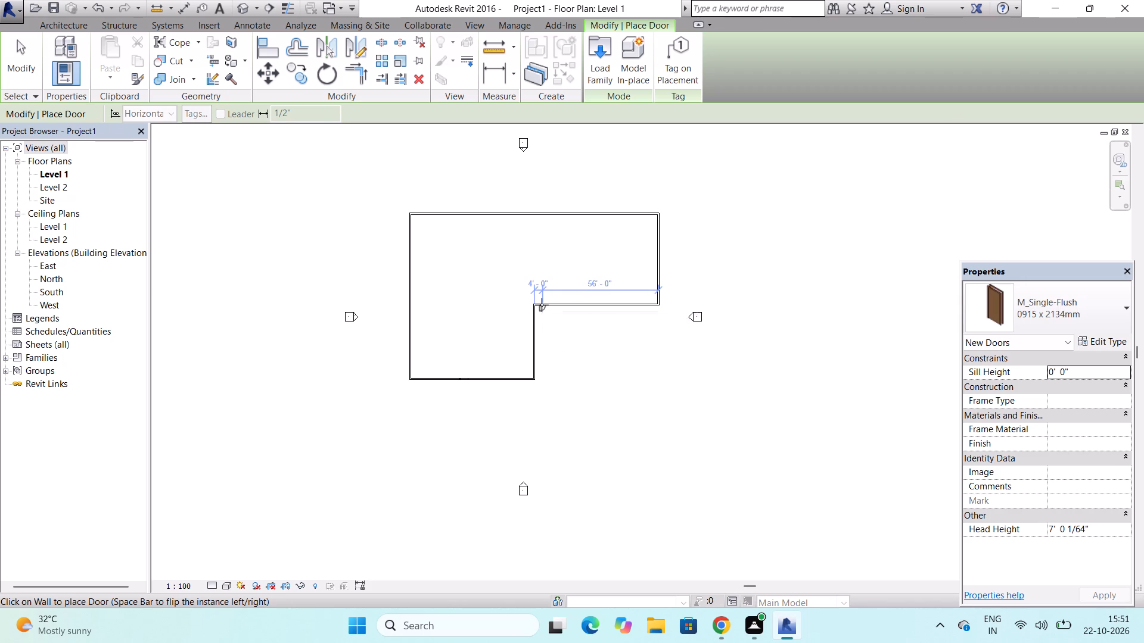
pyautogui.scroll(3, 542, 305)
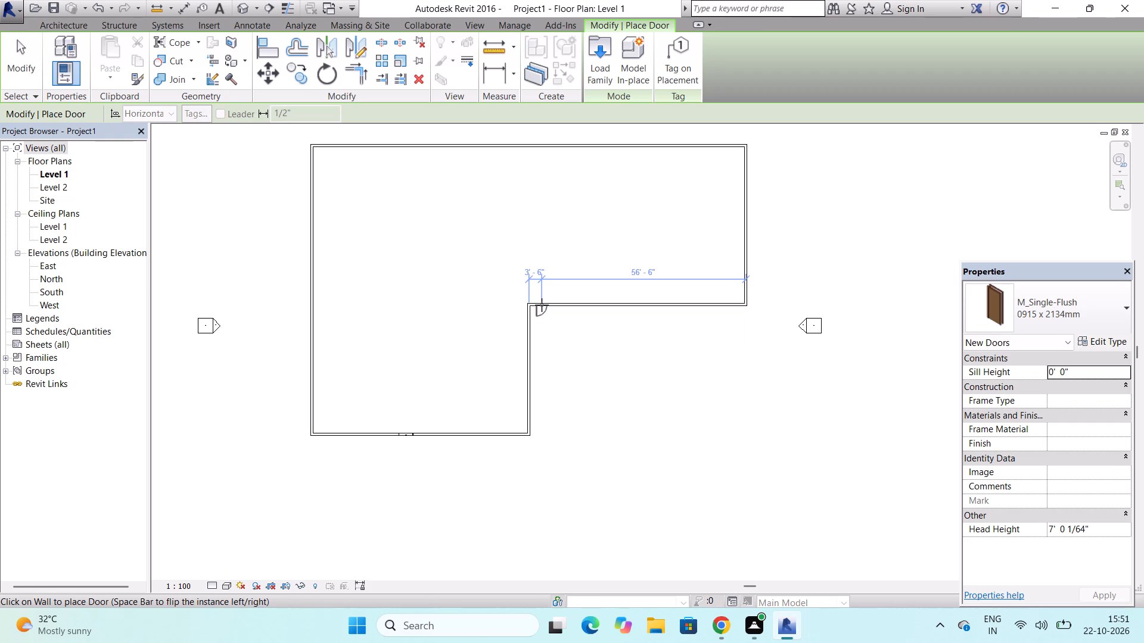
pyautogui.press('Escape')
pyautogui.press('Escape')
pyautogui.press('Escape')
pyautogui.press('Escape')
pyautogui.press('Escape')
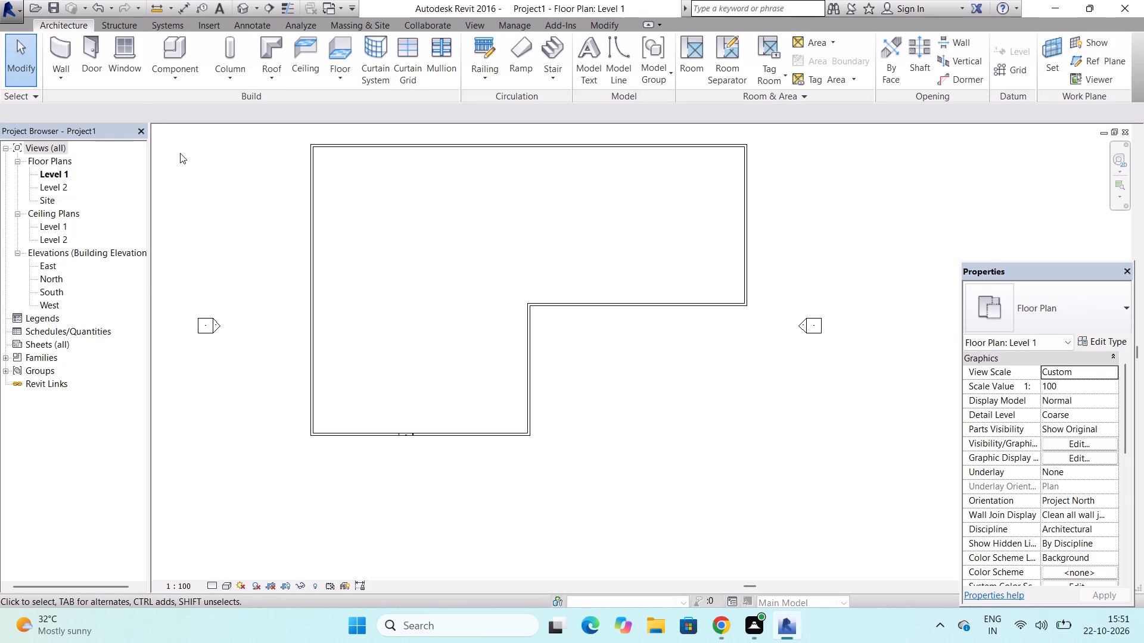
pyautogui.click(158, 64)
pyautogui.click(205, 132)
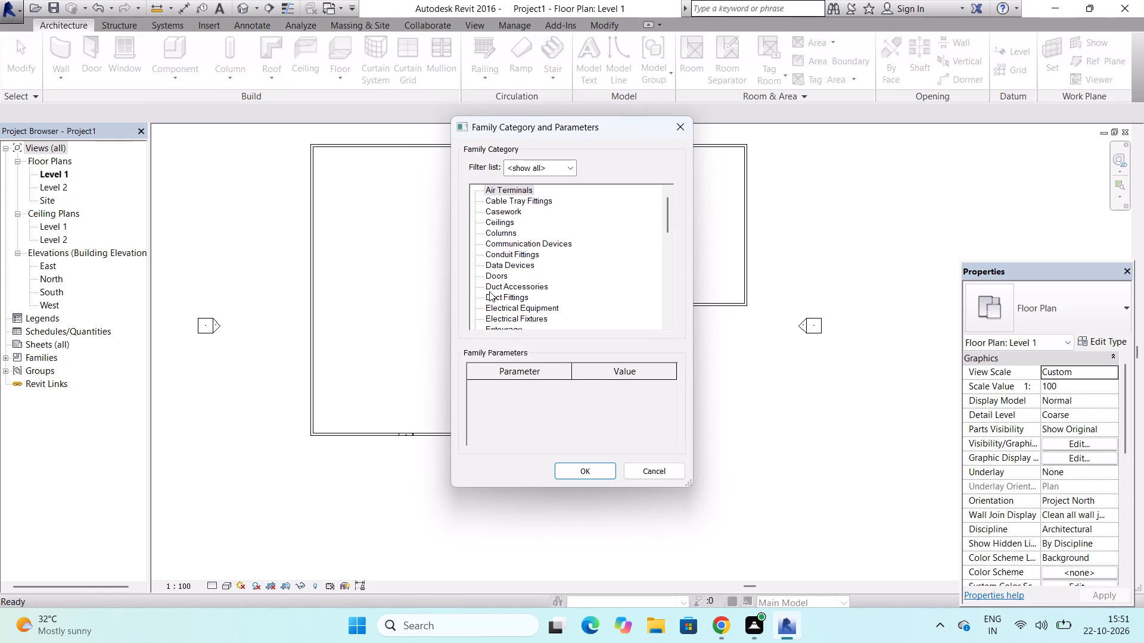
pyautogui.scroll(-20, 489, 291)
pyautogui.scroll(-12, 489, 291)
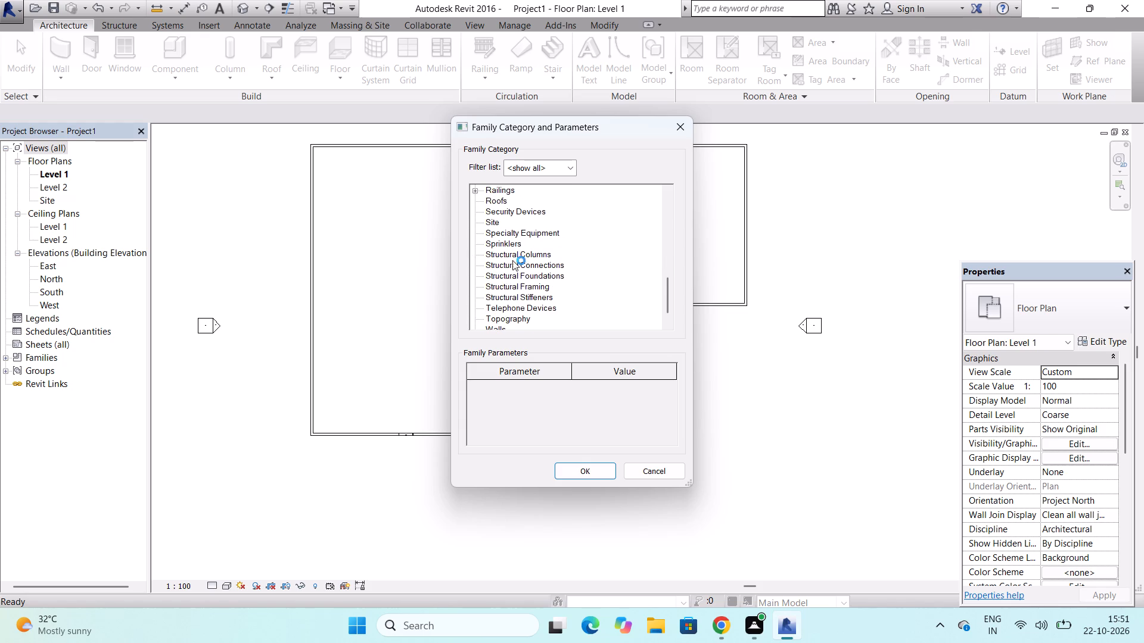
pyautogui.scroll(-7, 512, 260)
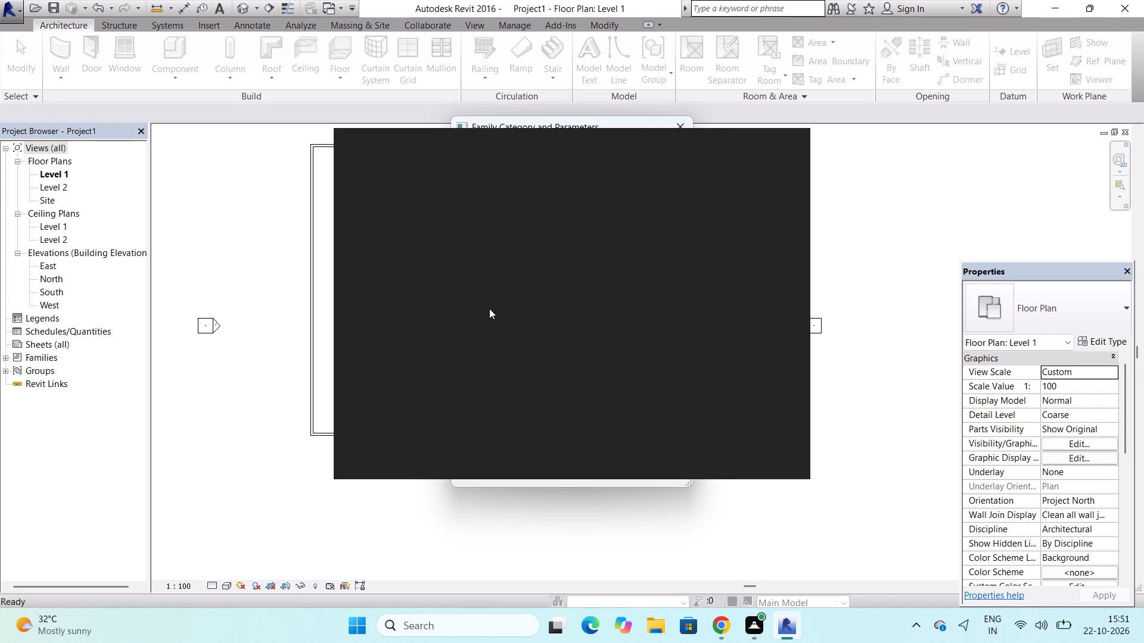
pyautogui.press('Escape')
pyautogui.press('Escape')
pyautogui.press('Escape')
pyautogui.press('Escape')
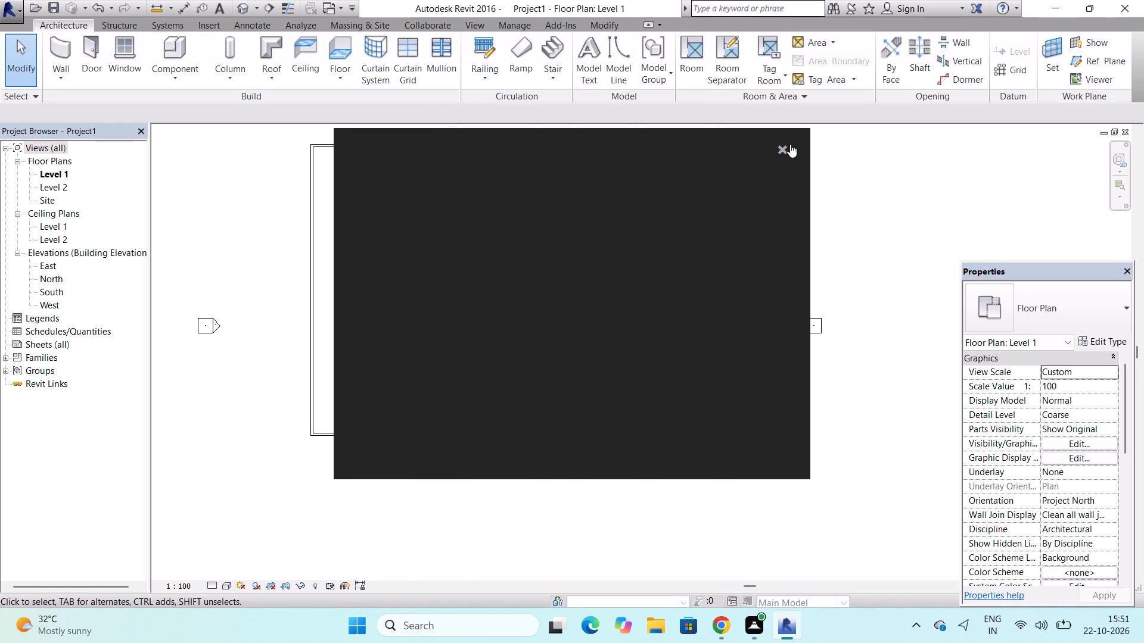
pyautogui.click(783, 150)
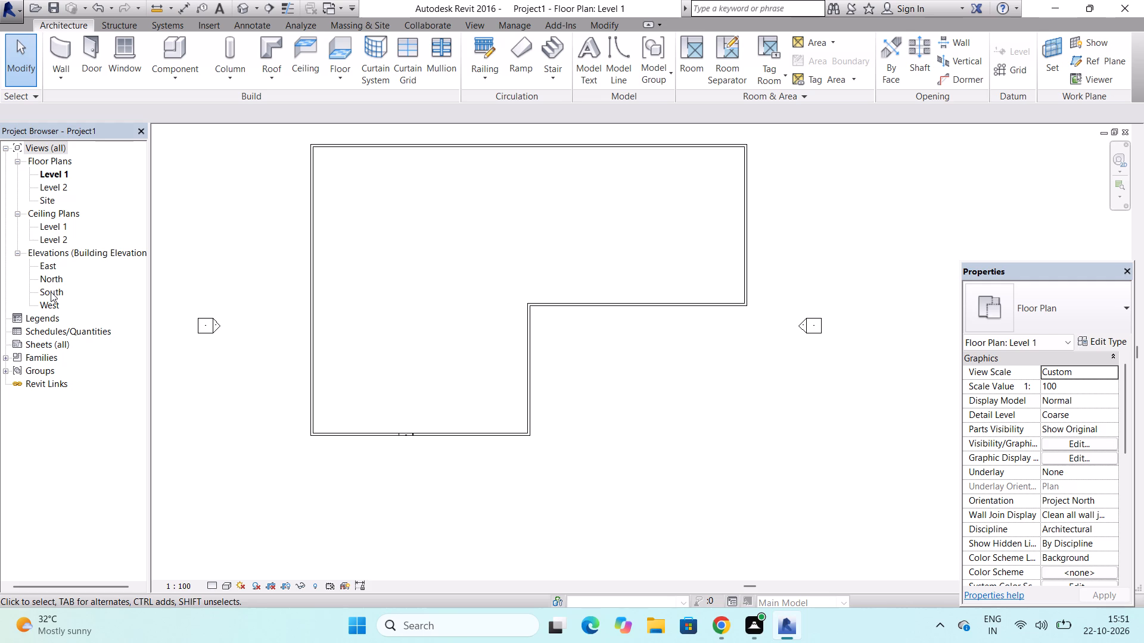
# Delete Level 2 in the South elevation, together with its associated views.
pyautogui.doubleClick(51, 292)
pyautogui.scroll(-3, 385, 312)
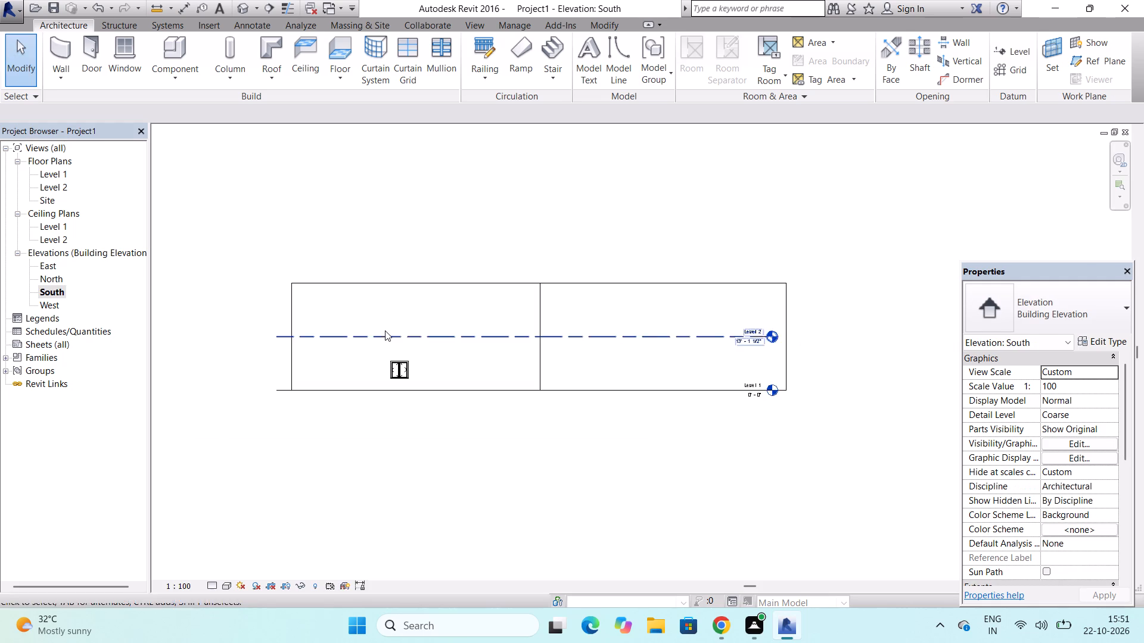
pyautogui.scroll(-5, 385, 330)
pyautogui.scroll(4, 592, 323)
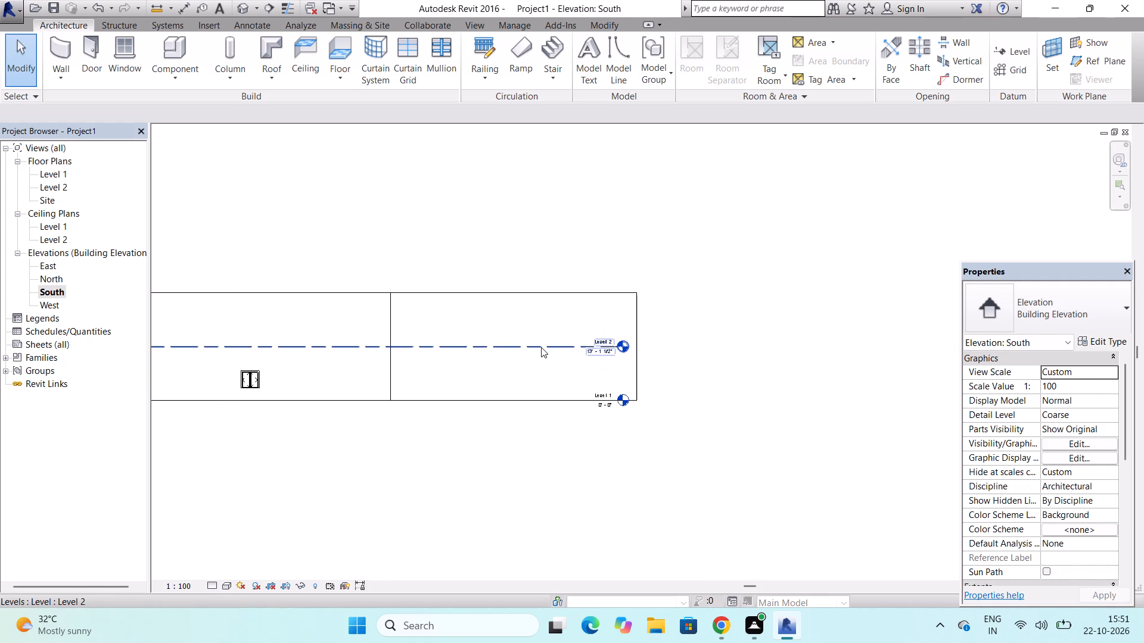
pyautogui.click(541, 347)
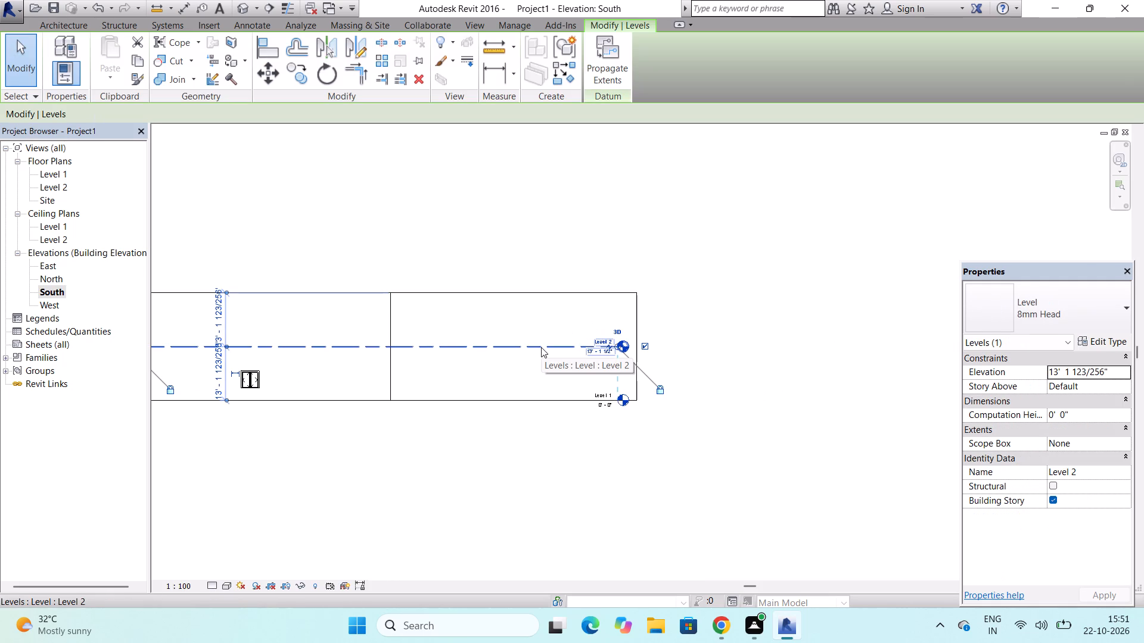
pyautogui.press('Delete')
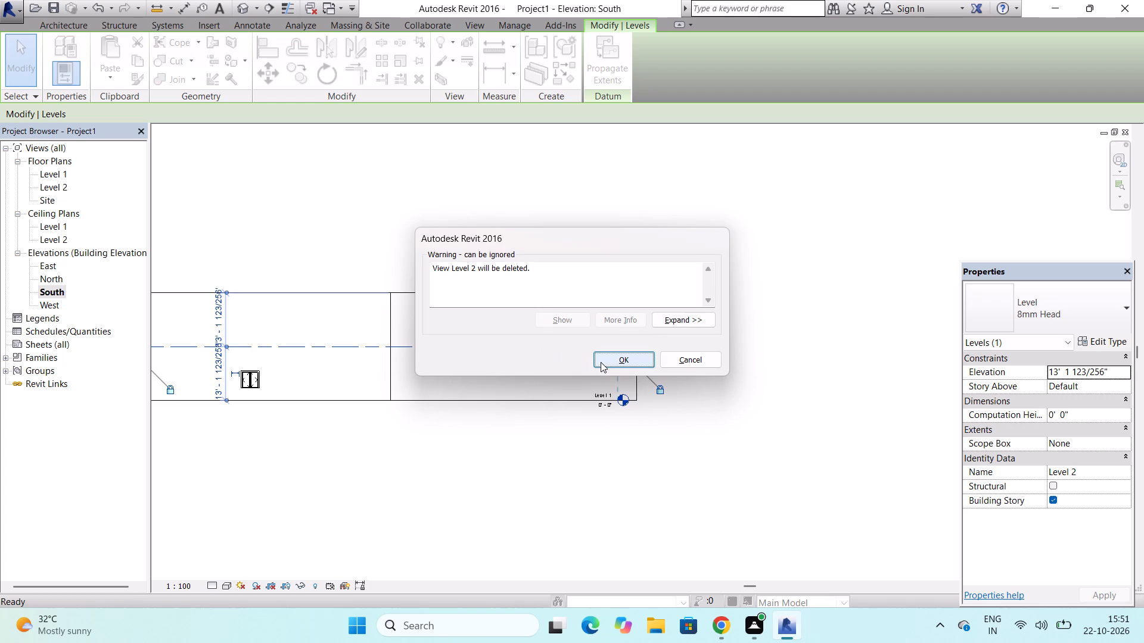
pyautogui.click(601, 362)
# Add two levels above Level 1 in the South elevation, at 10' and 20', by picking lines with a 10' 0" offset.
pyautogui.scroll(-4, 601, 362)
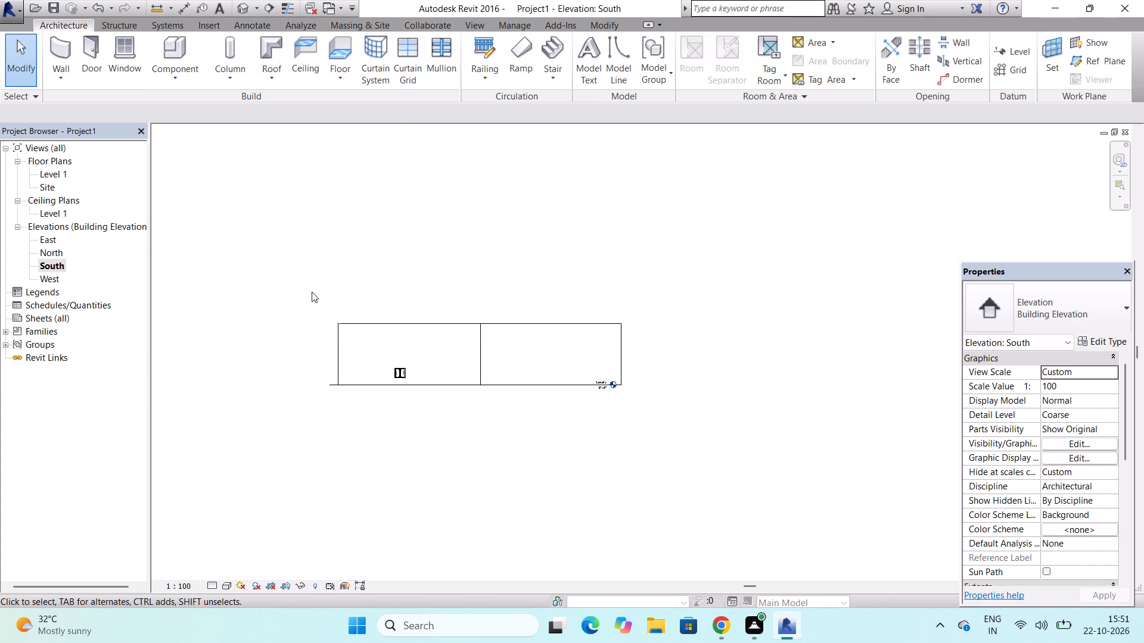
pyautogui.click(1027, 53)
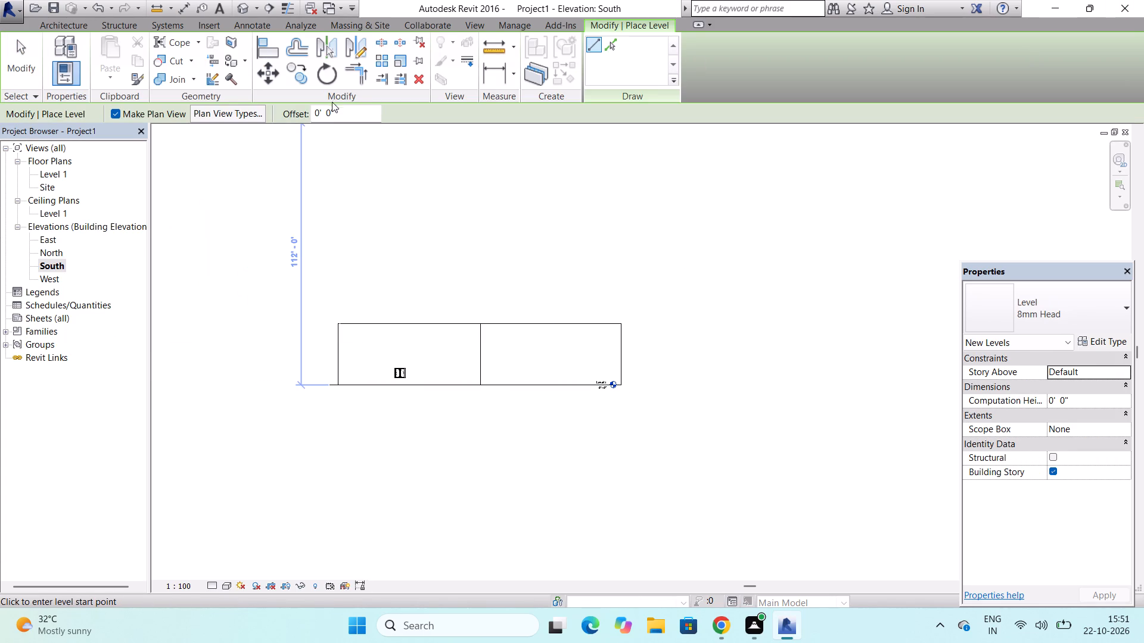
pyautogui.scroll(2, 324, 119)
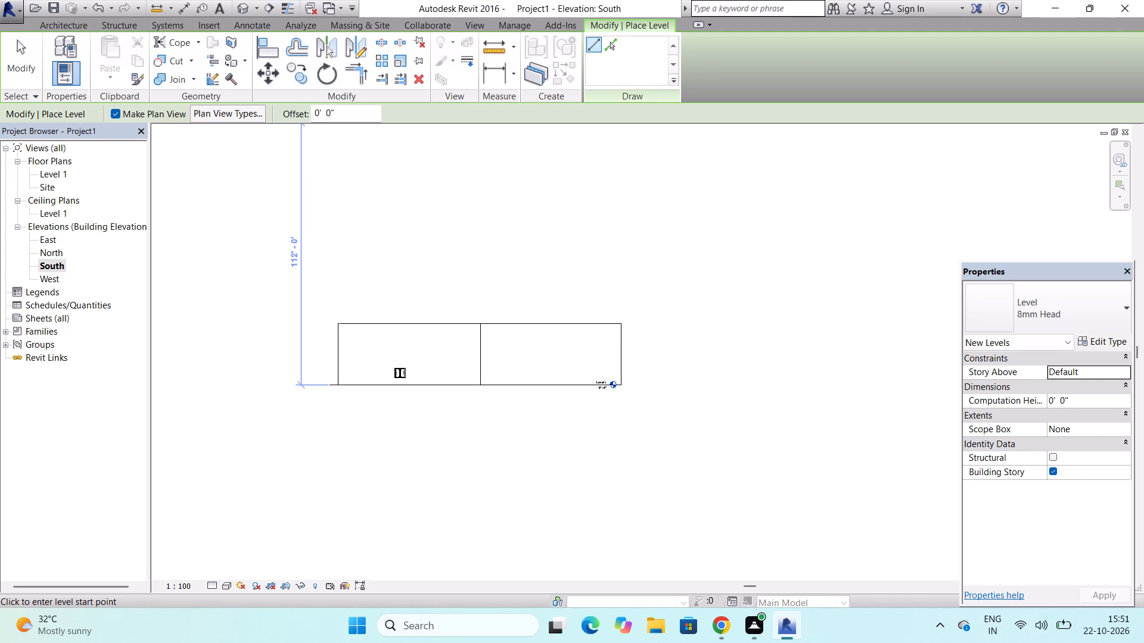
pyautogui.click(317, 111)
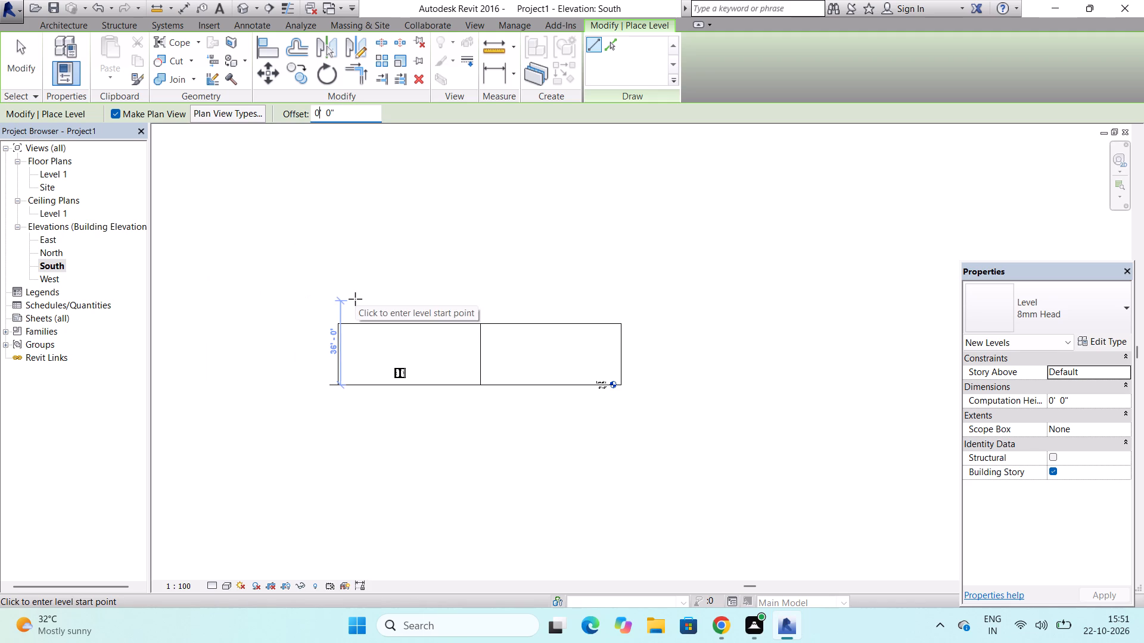
pyautogui.press('BackSpace')
pyautogui.write('10')
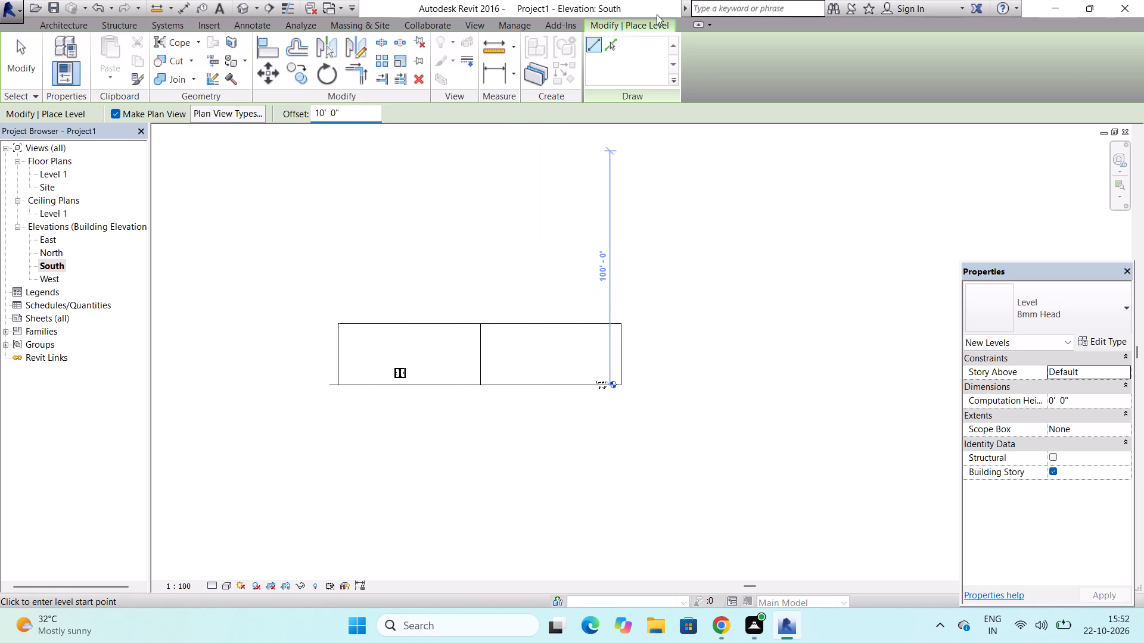
pyautogui.click(612, 40)
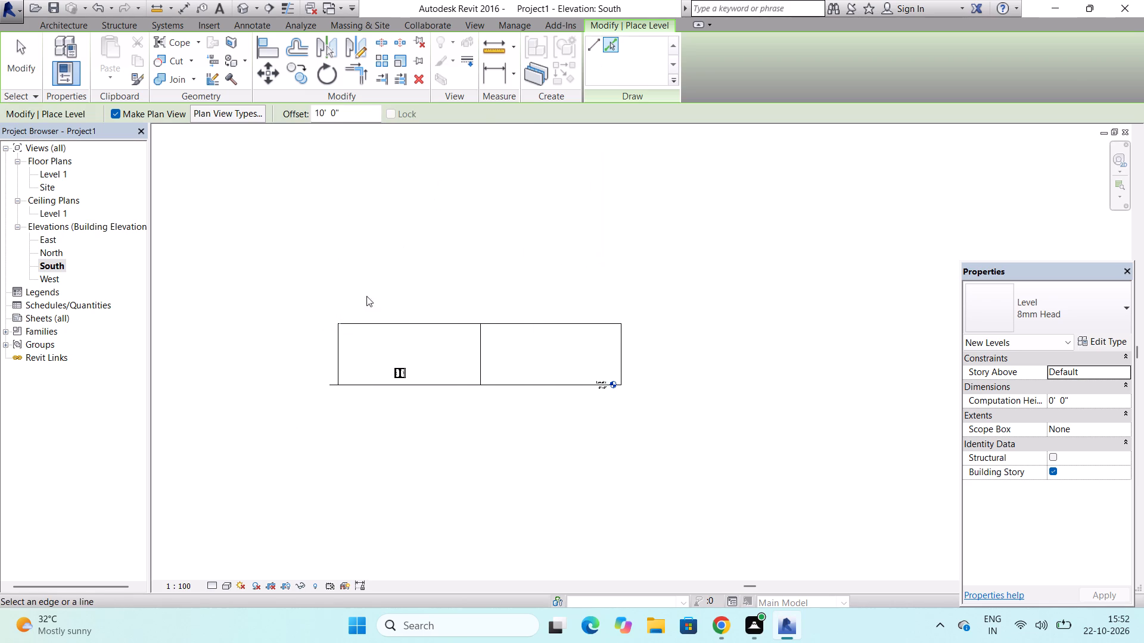
pyautogui.scroll(4, 337, 395)
pyautogui.click(330, 373)
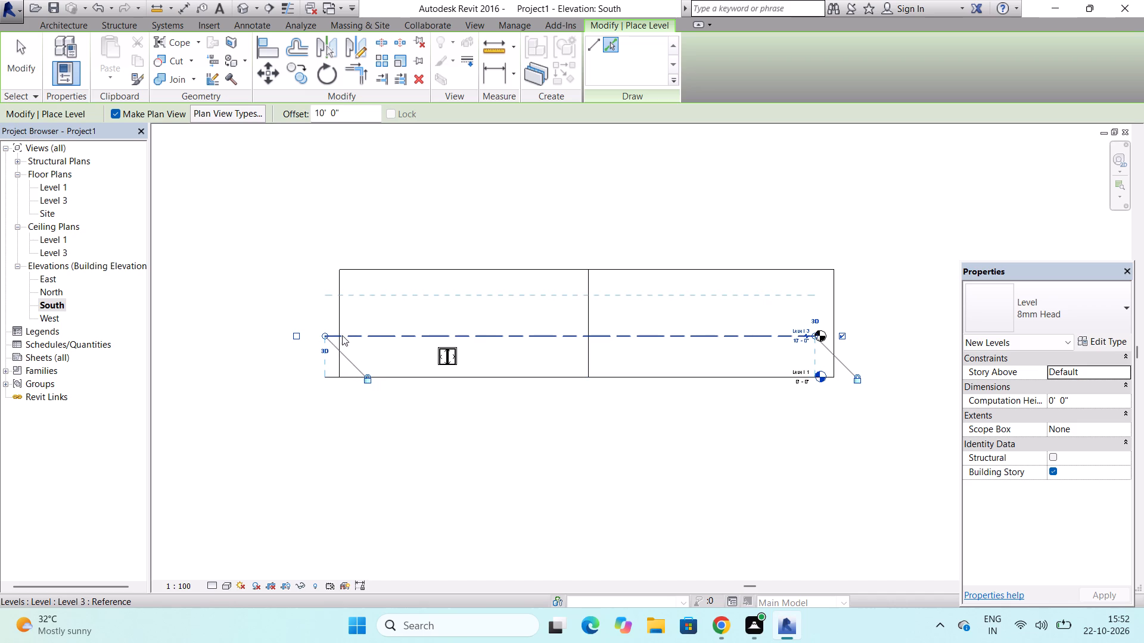
pyautogui.click(344, 332)
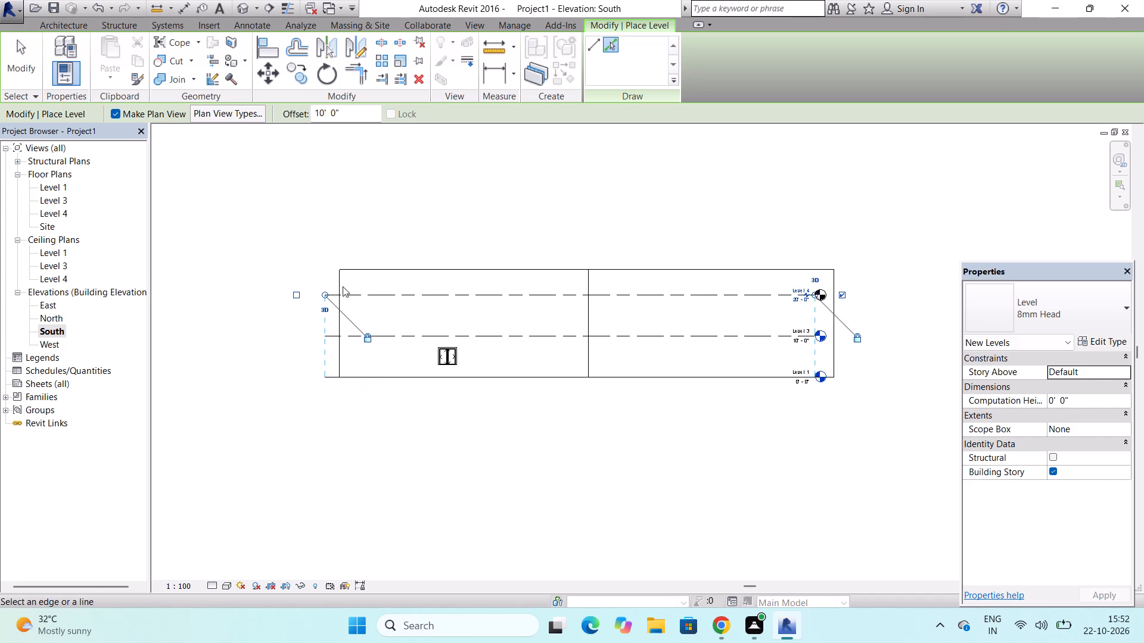
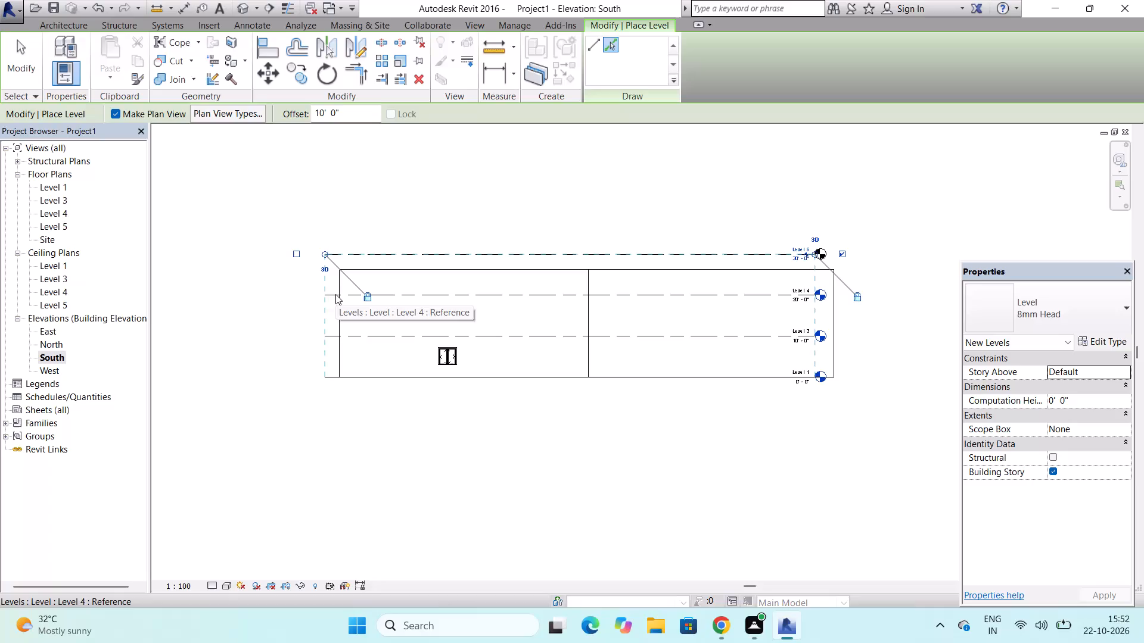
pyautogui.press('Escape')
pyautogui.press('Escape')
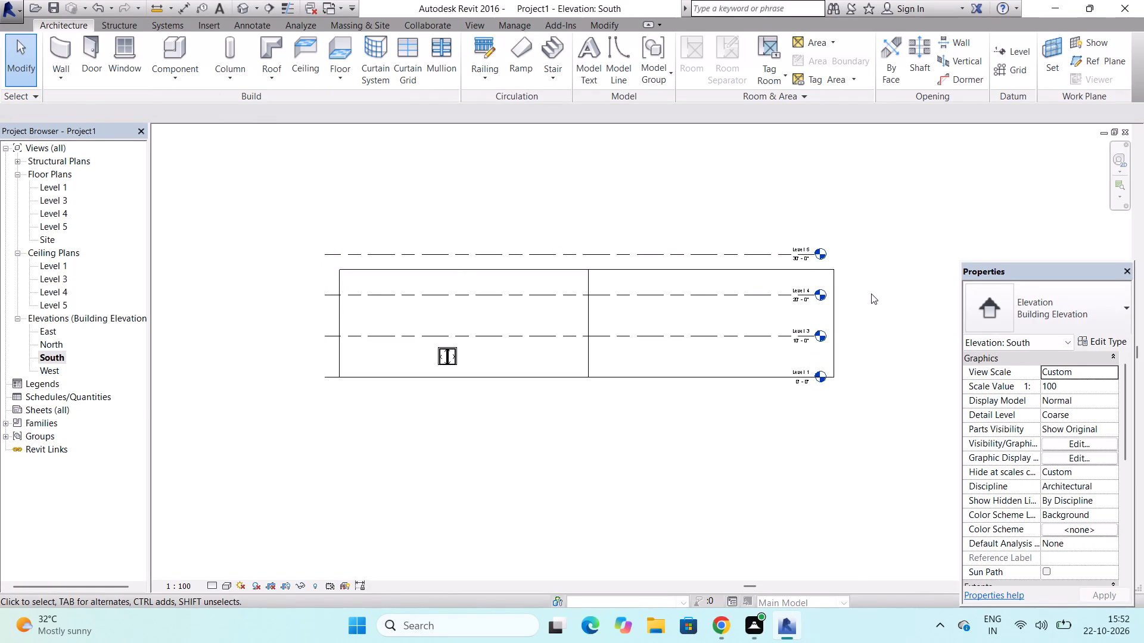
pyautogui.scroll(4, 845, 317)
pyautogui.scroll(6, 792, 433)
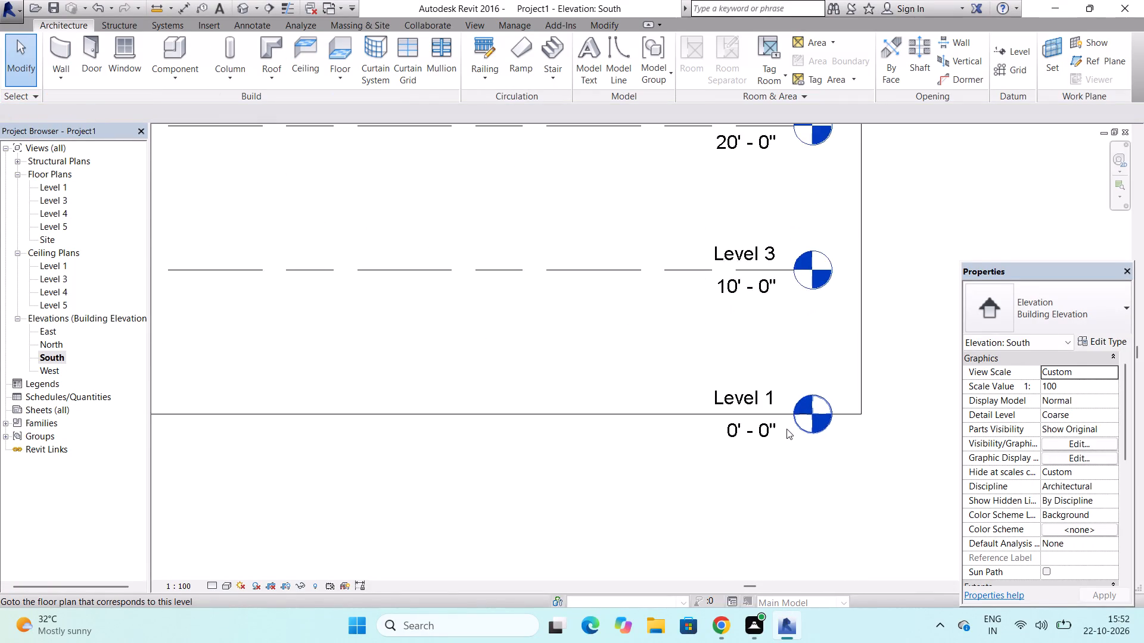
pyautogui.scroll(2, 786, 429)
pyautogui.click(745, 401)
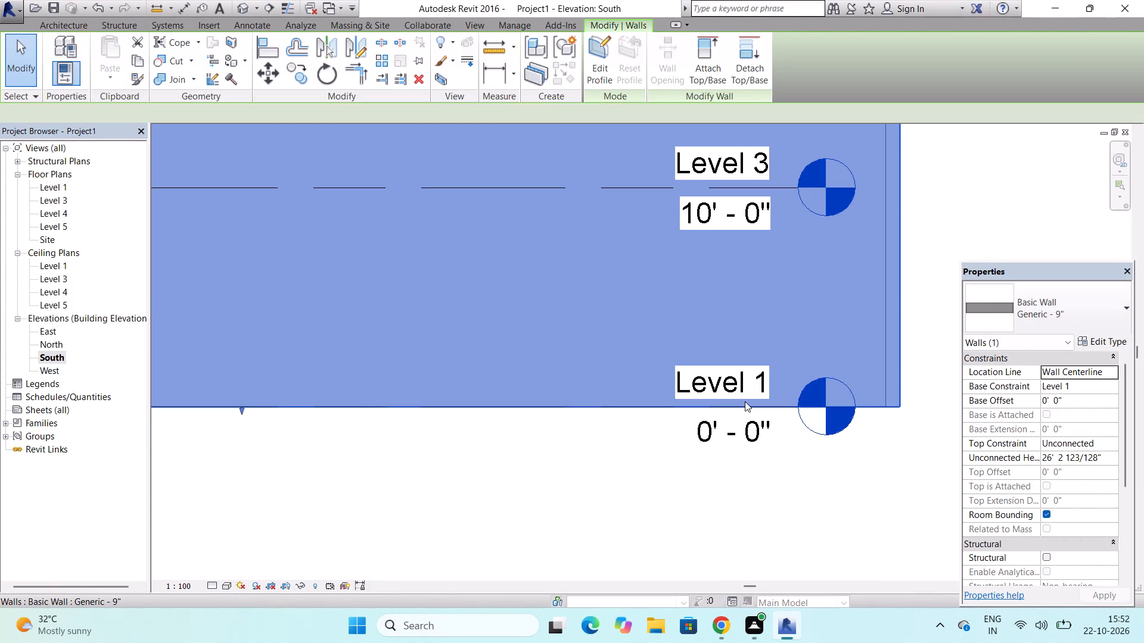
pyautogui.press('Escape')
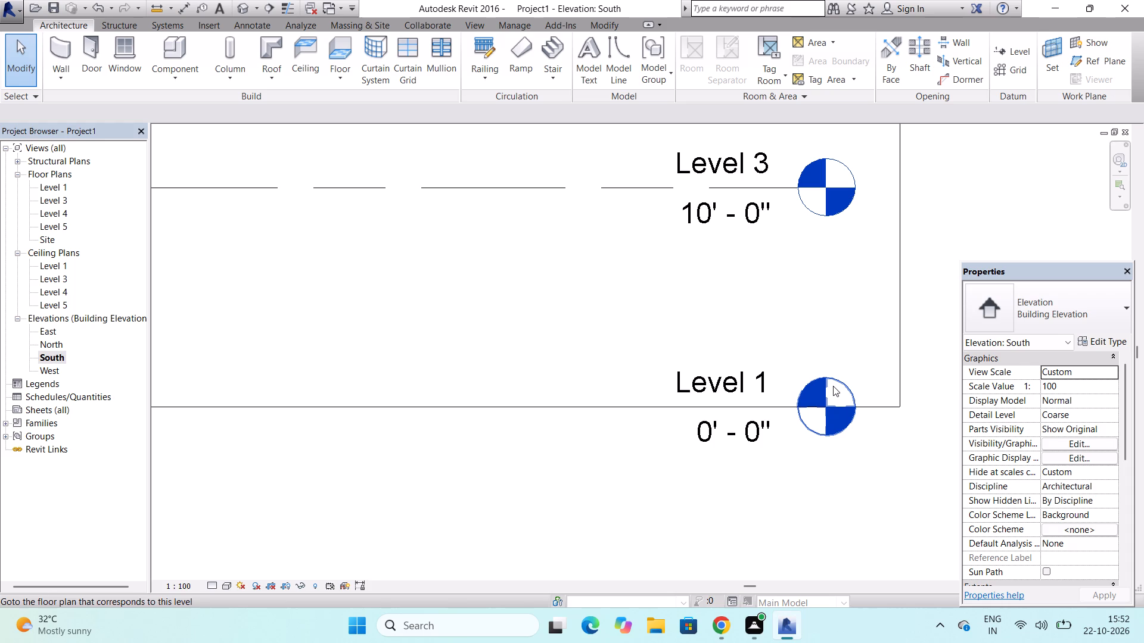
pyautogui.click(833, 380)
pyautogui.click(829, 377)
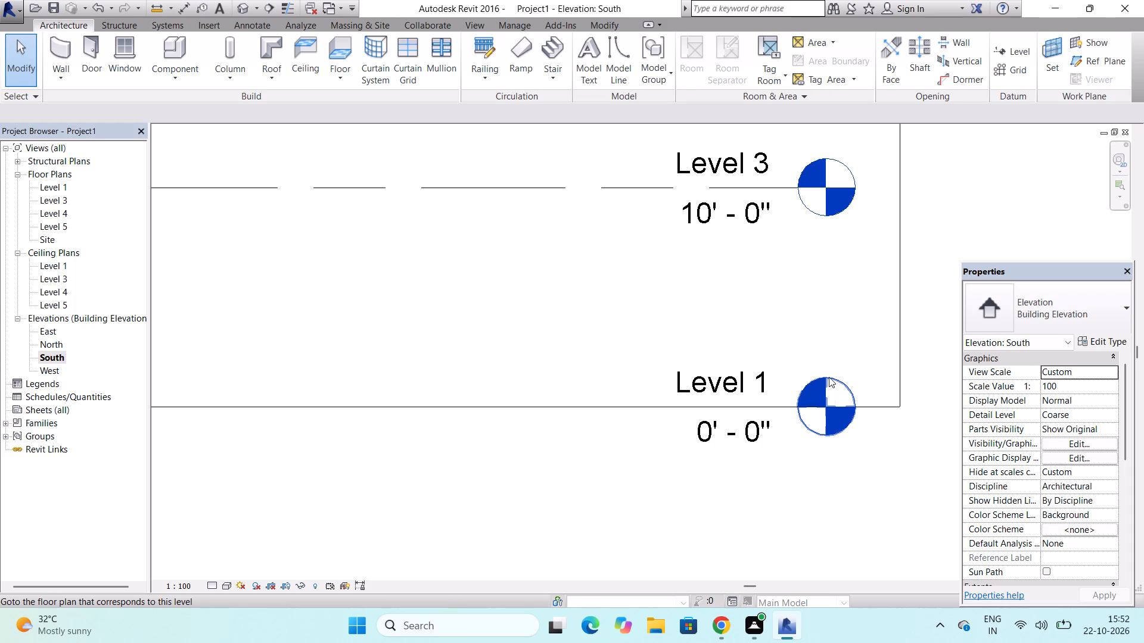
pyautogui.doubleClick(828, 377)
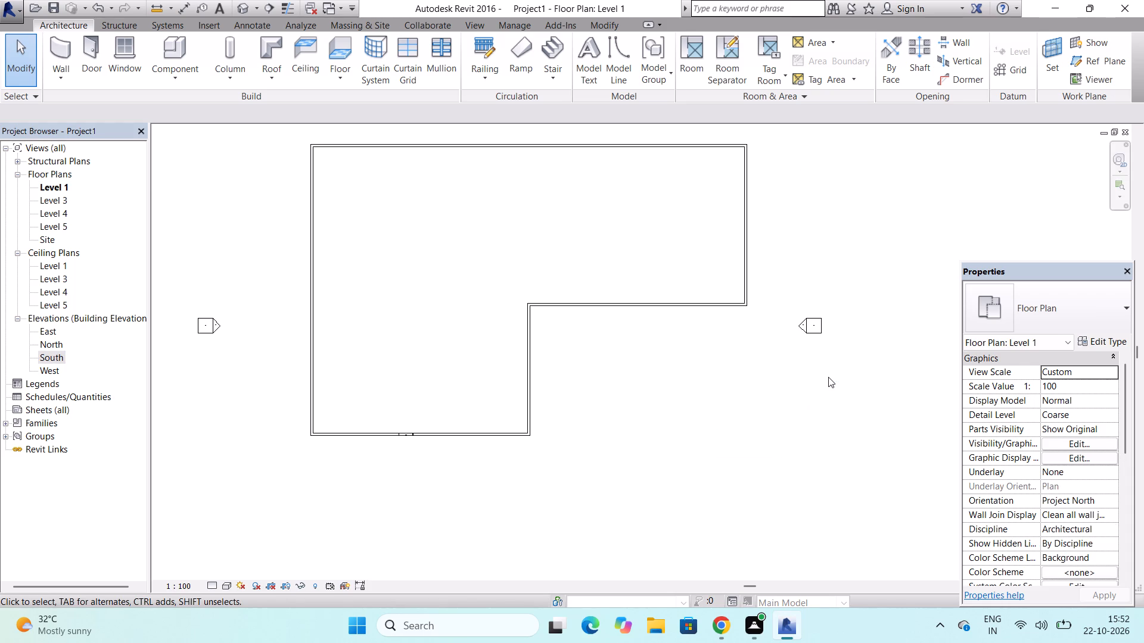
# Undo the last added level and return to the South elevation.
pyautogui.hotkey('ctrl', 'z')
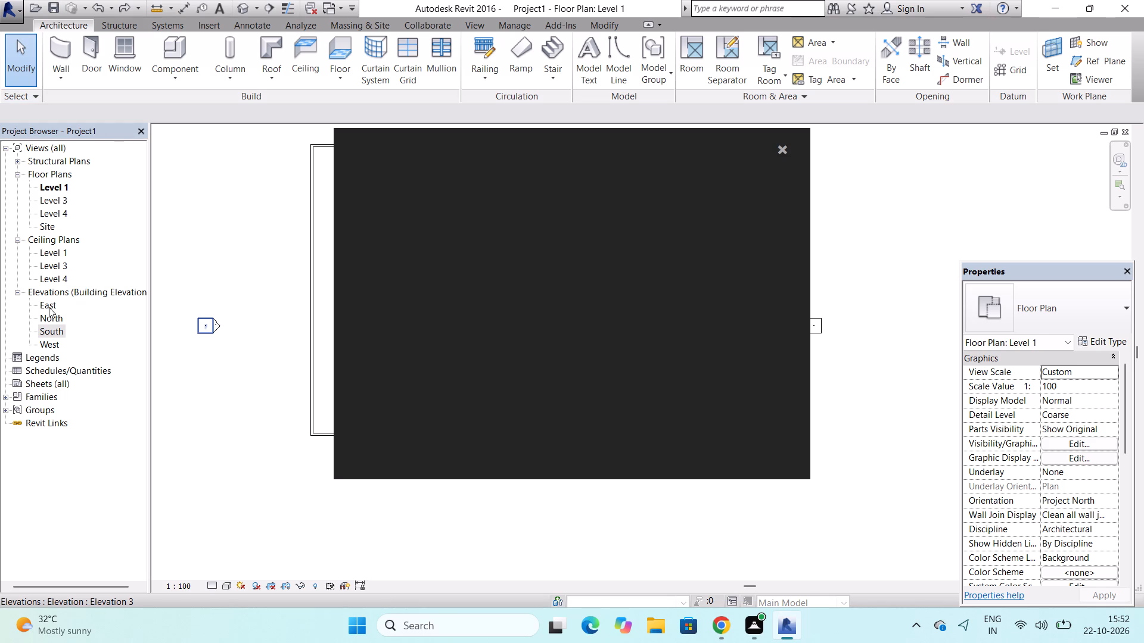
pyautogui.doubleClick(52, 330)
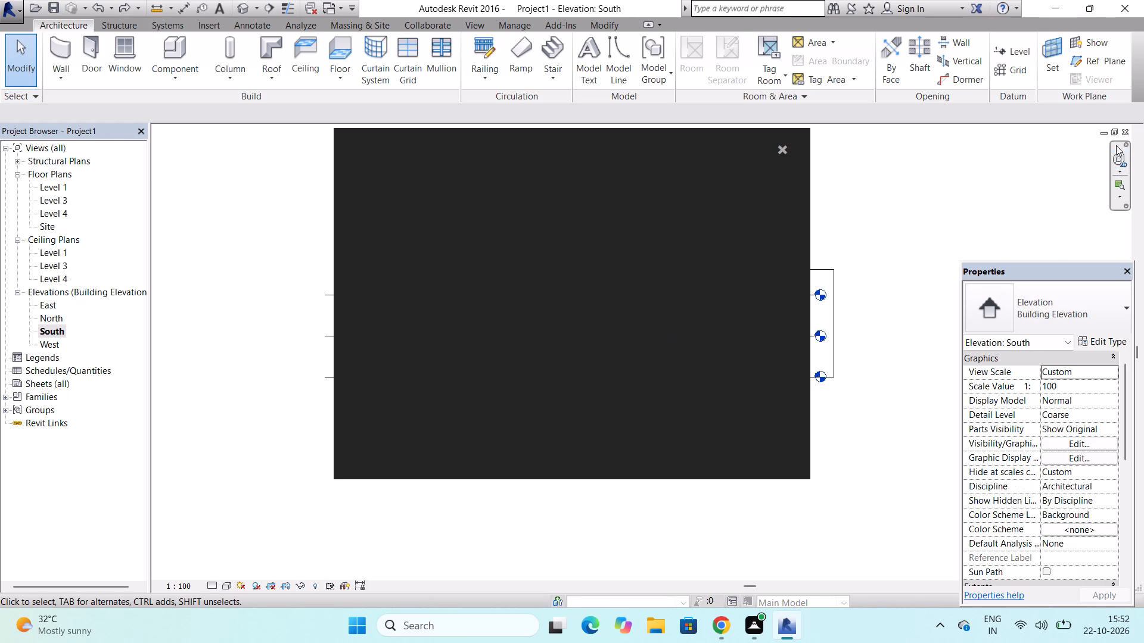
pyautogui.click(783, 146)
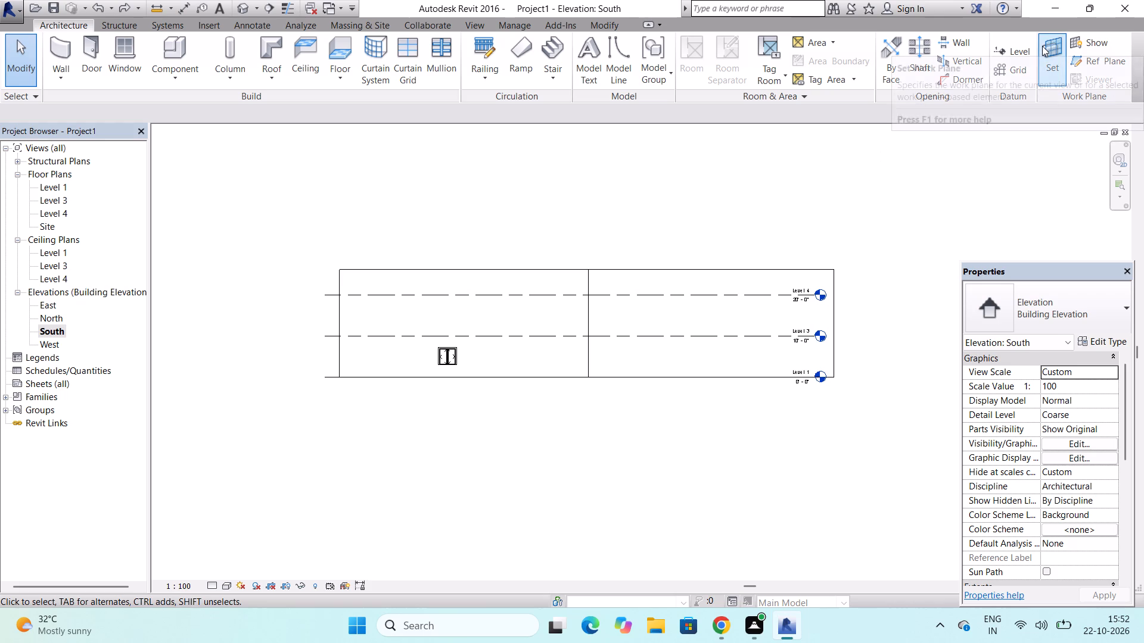
# Add a level at 30' in the South elevation by picking the 20' level line with a 10' 0" offset.
pyautogui.click(999, 48)
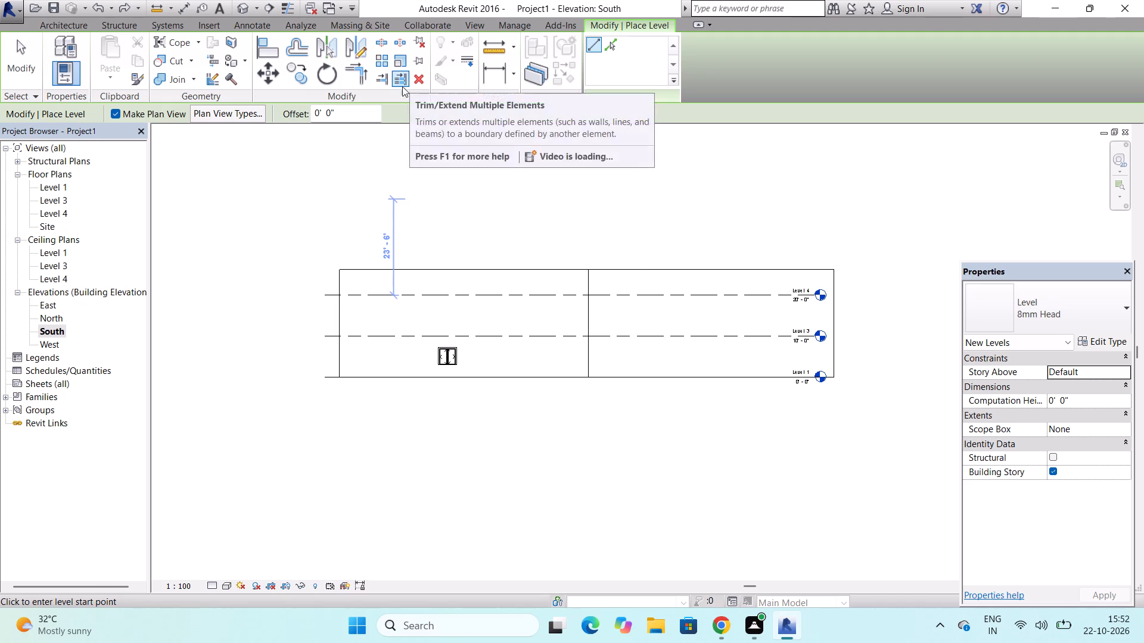
pyautogui.click(316, 110)
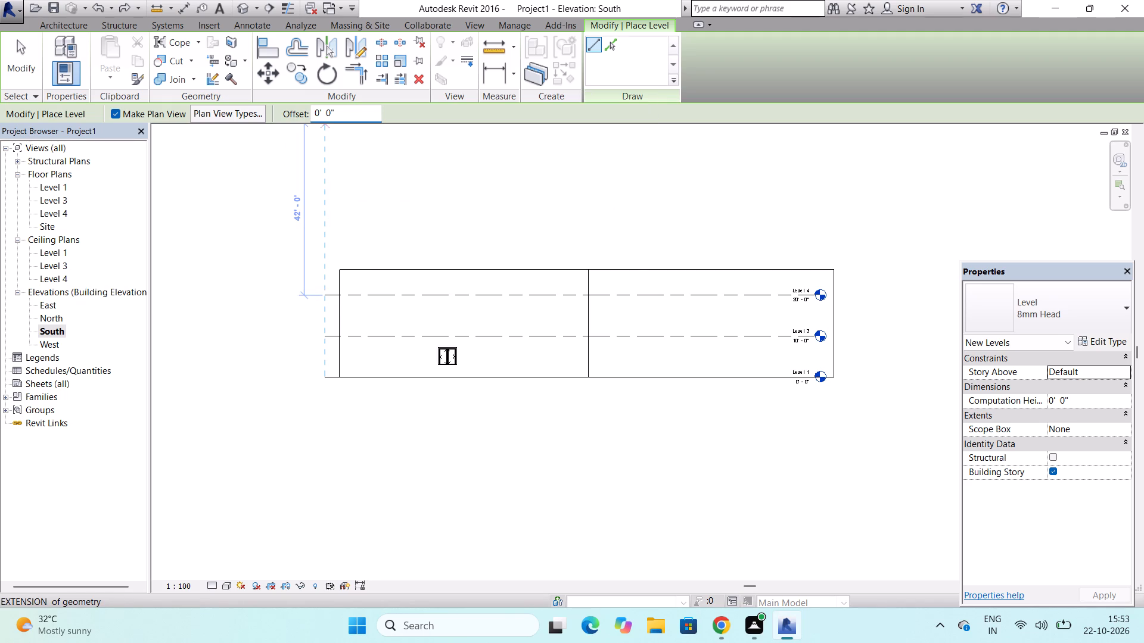
pyautogui.click(318, 111)
pyautogui.press('BackSpace')
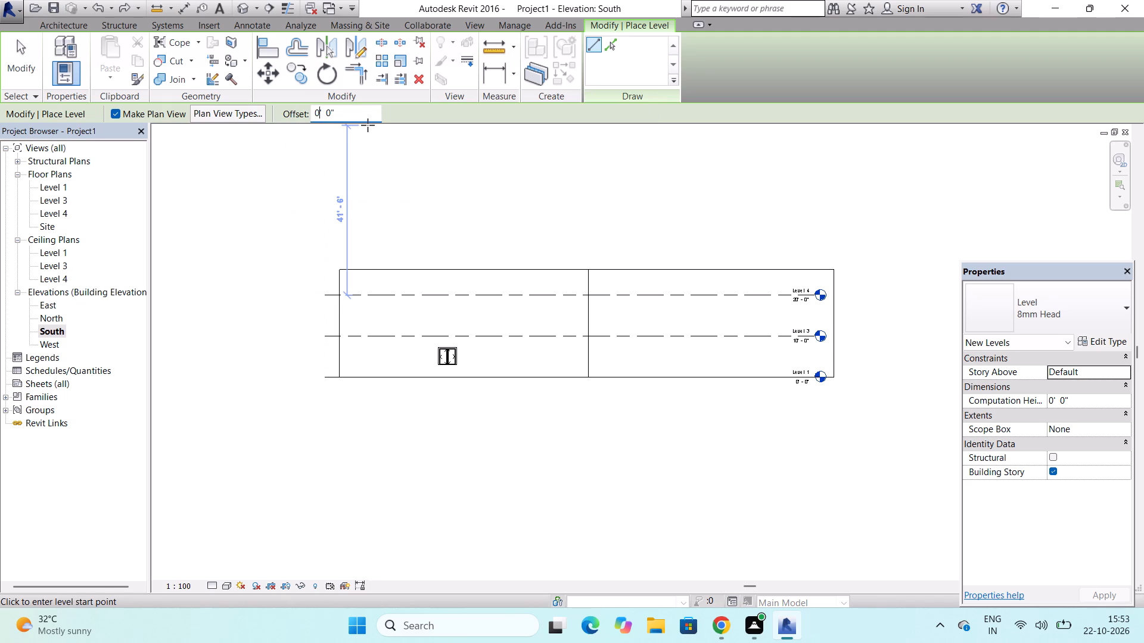
pyautogui.write('10')
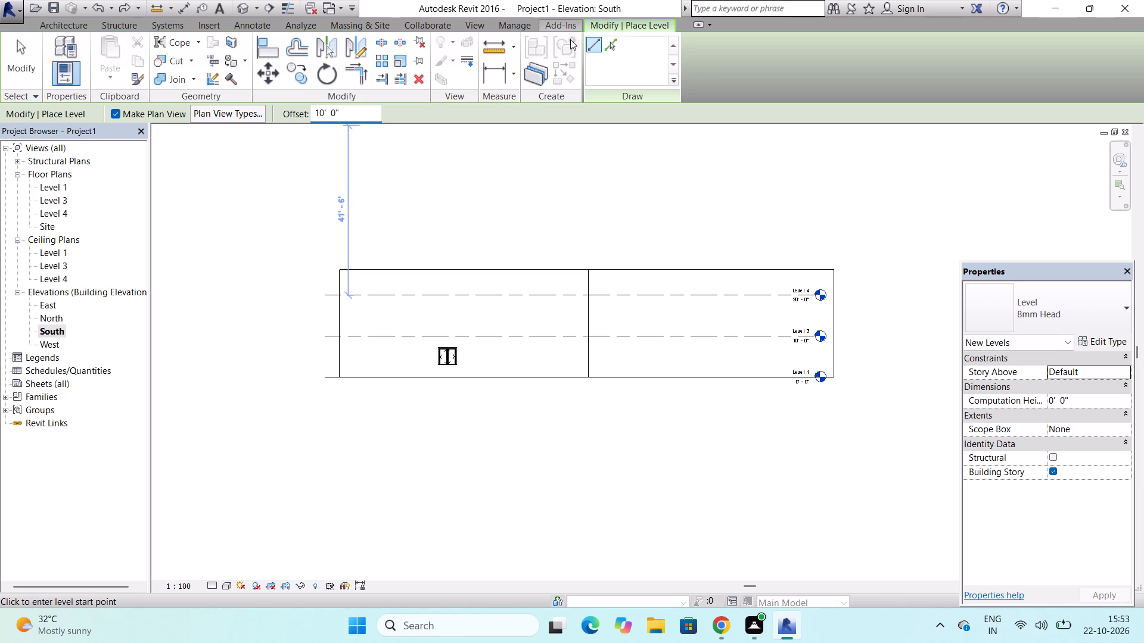
pyautogui.click(611, 43)
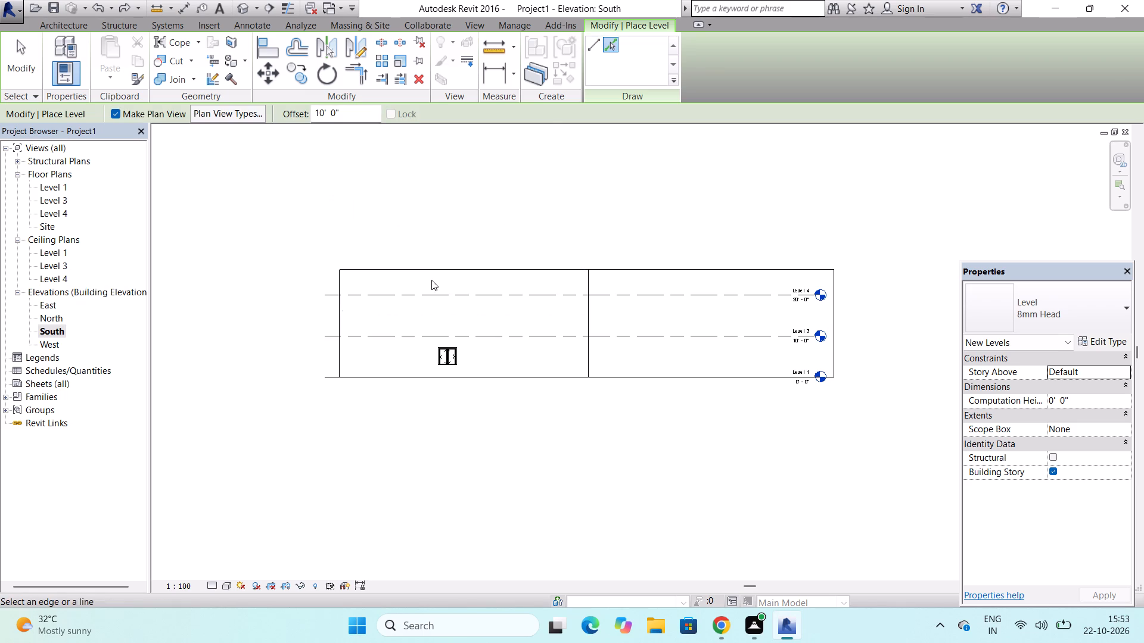
pyautogui.click(431, 290)
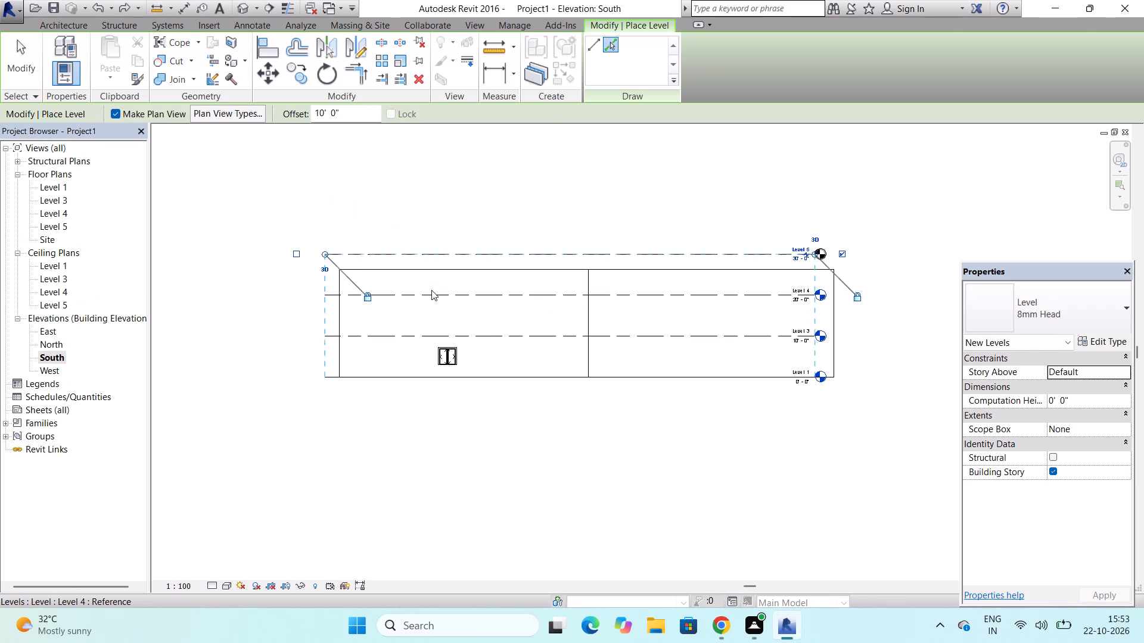
pyautogui.press('Escape')
pyautogui.press('Escape')
pyautogui.press('Escape')
pyautogui.press('Escape')
pyautogui.press('Escape')
pyautogui.press('Escape')
pyautogui.press('Escape')
pyautogui.press('Escape')
pyautogui.press('Escape')
pyautogui.press('Escape')
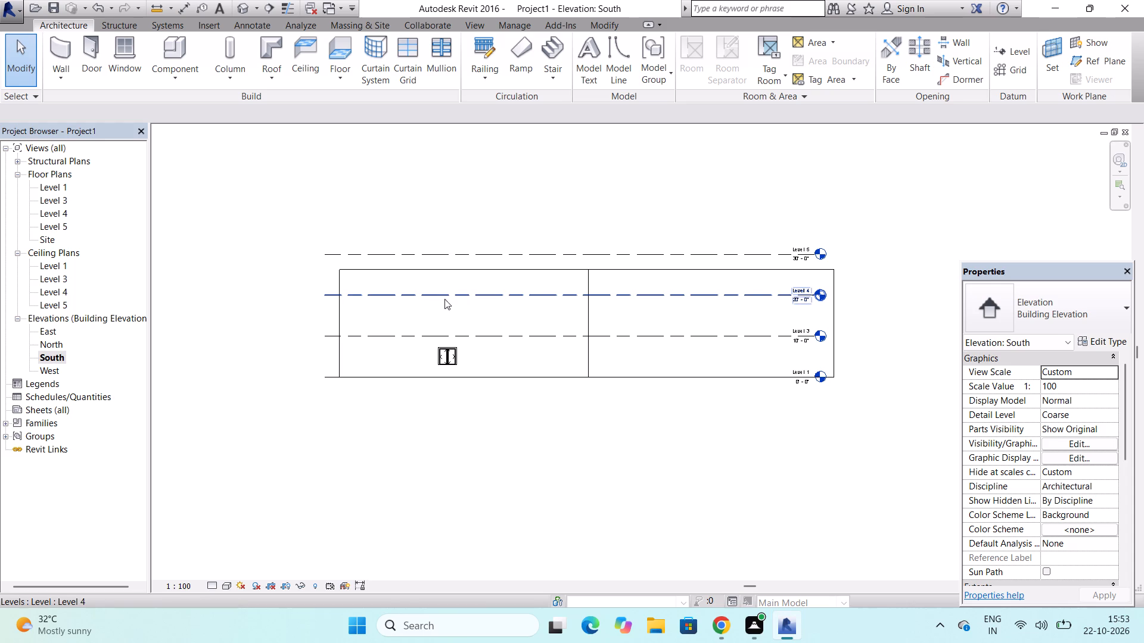
# Add an elbow to the Level 1 line in the South elevation, dropping its head and label below the line.
pyautogui.scroll(8, 797, 380)
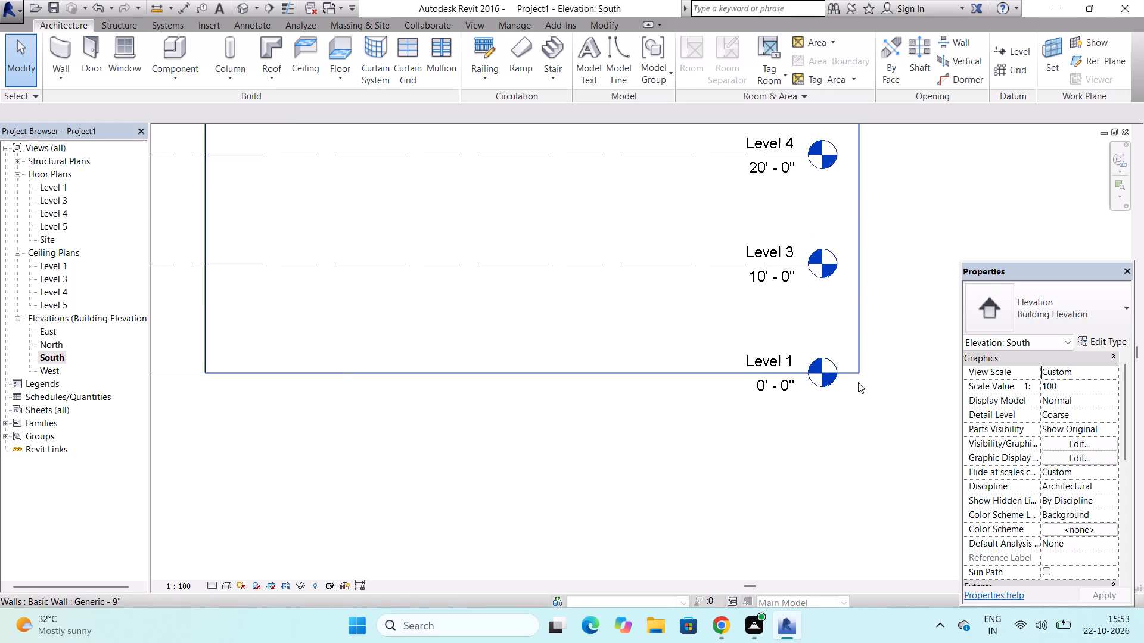
pyautogui.click(692, 372)
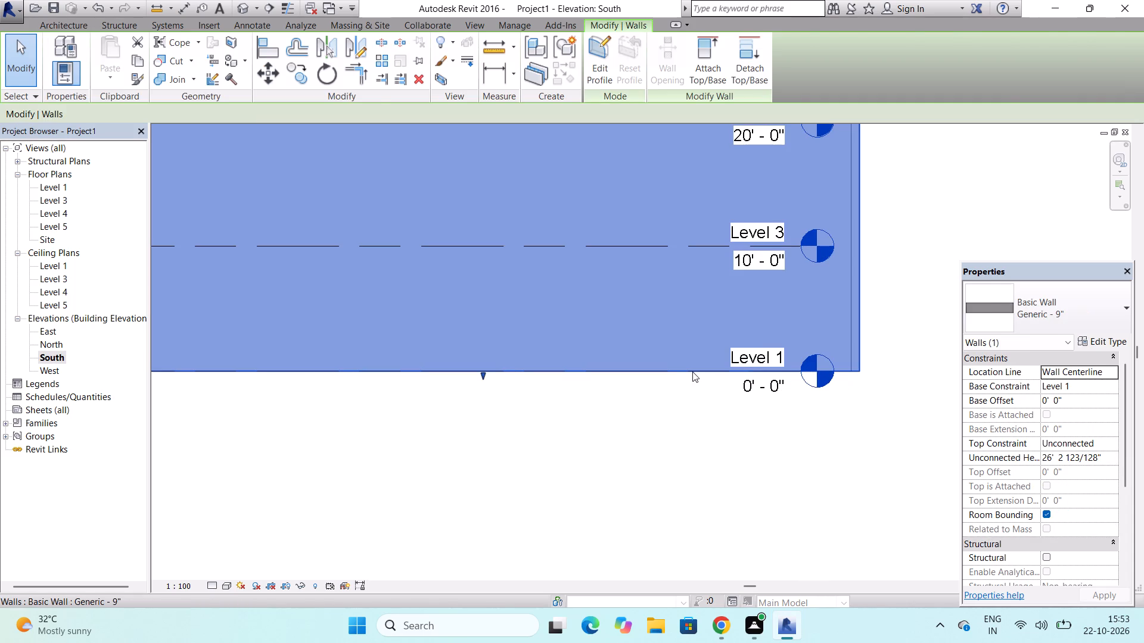
pyautogui.press('Escape')
pyautogui.click(825, 354)
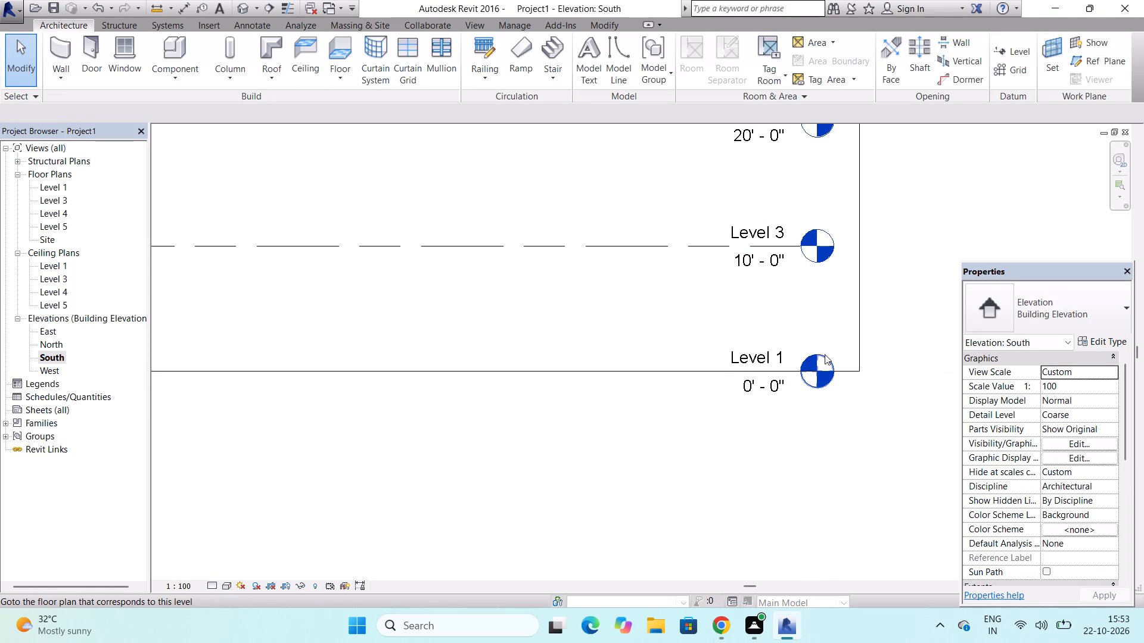
pyautogui.scroll(3, 822, 360)
pyautogui.click(769, 360)
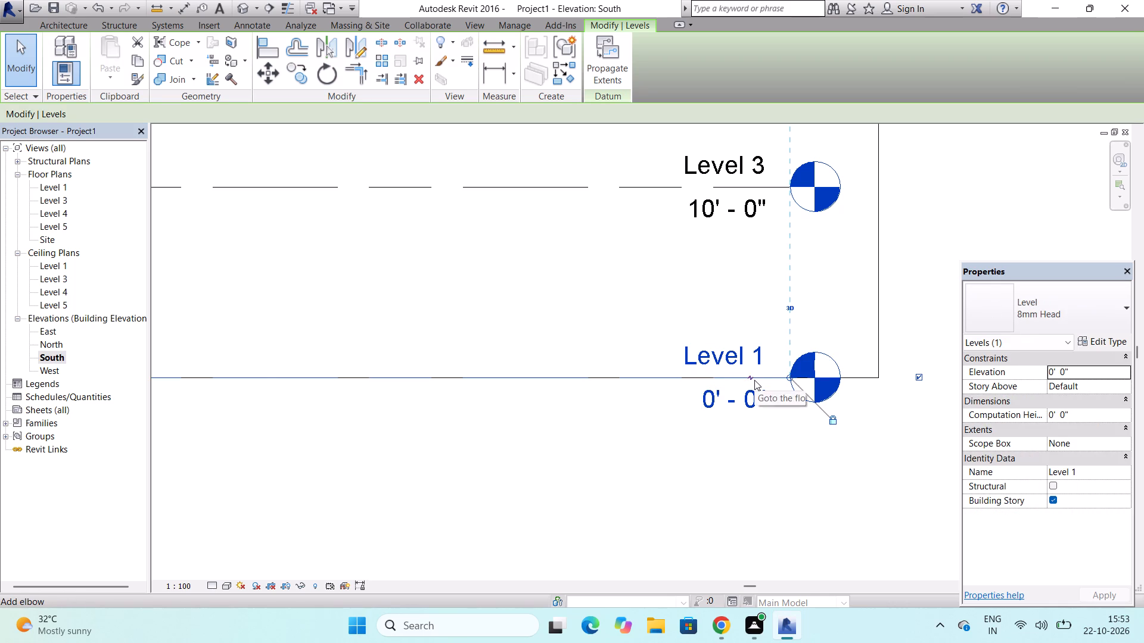
pyautogui.click(751, 379)
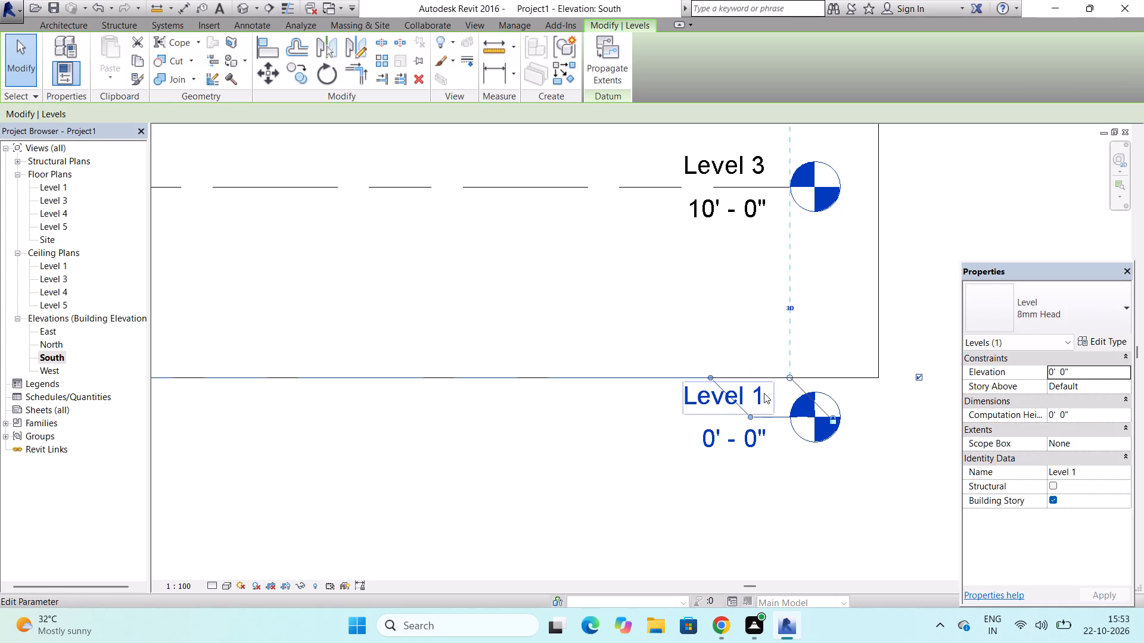
# Rename the 0' level as GROUND and rename its corresponding views too.
pyautogui.click(764, 393)
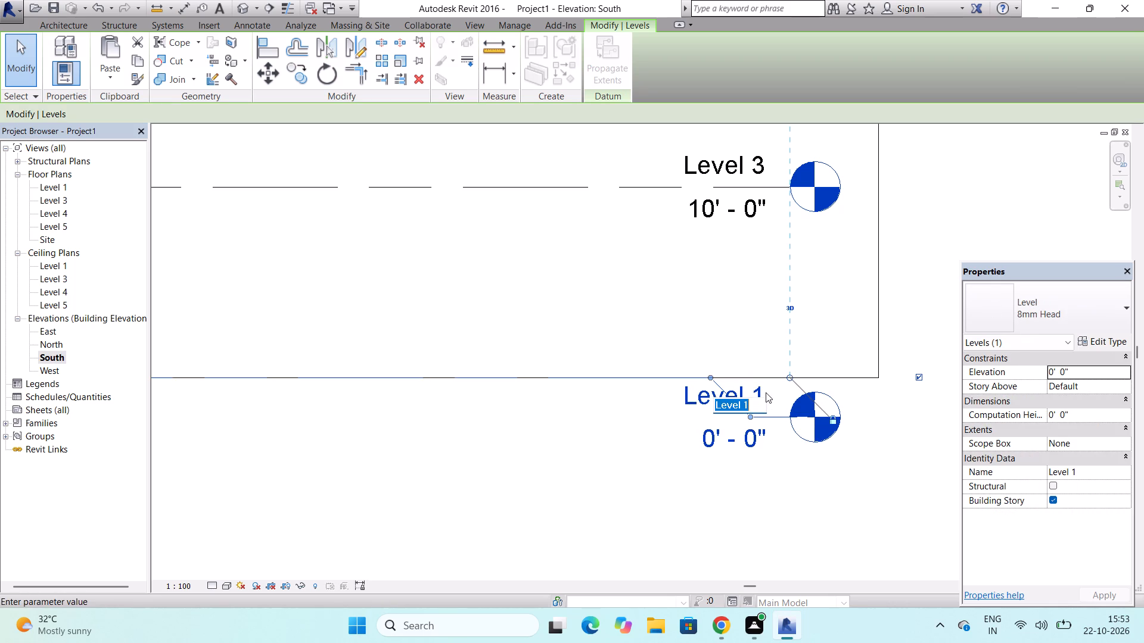
pyautogui.press('BackSpace')
pyautogui.press('BackSpace')
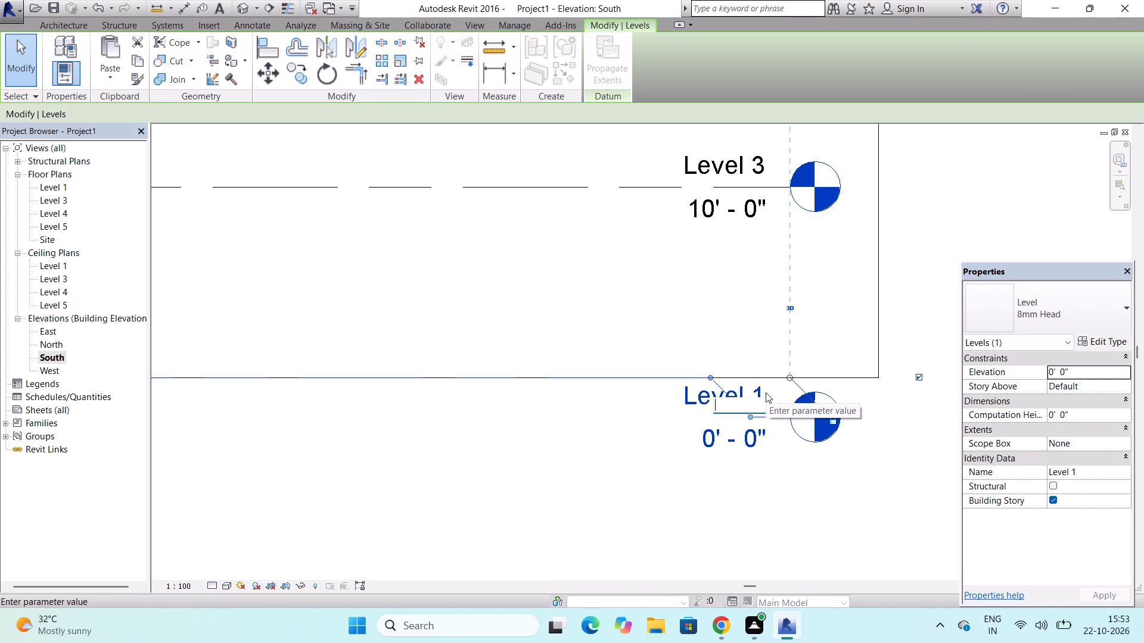
pyautogui.write('GR')
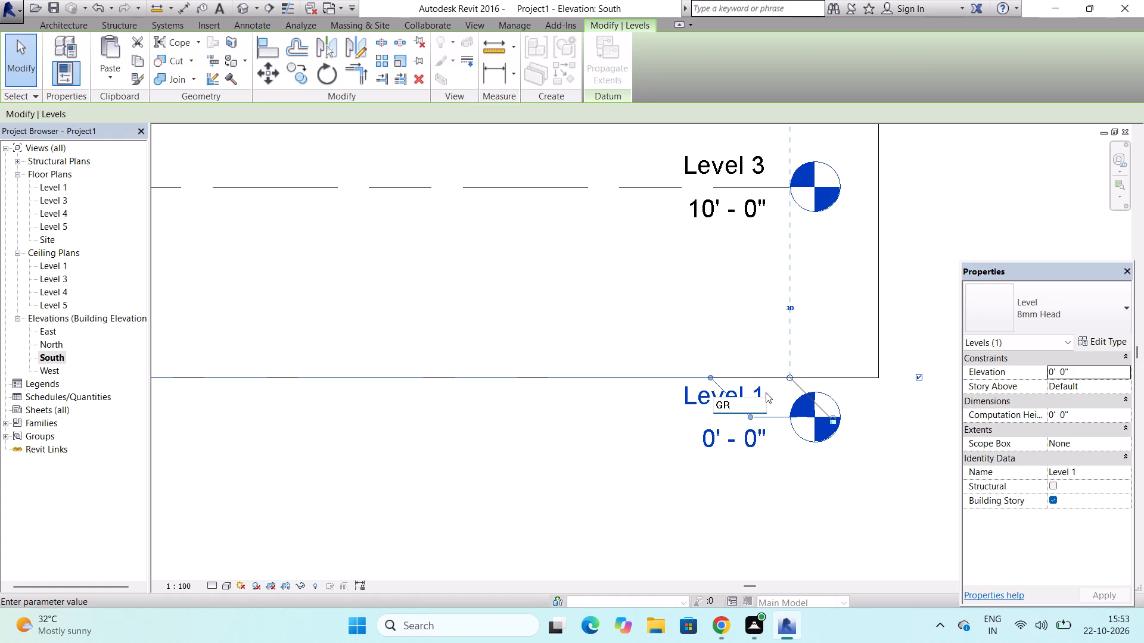
pyautogui.press('o')
pyautogui.press('u')
pyautogui.write('ND')
pyautogui.click(742, 355)
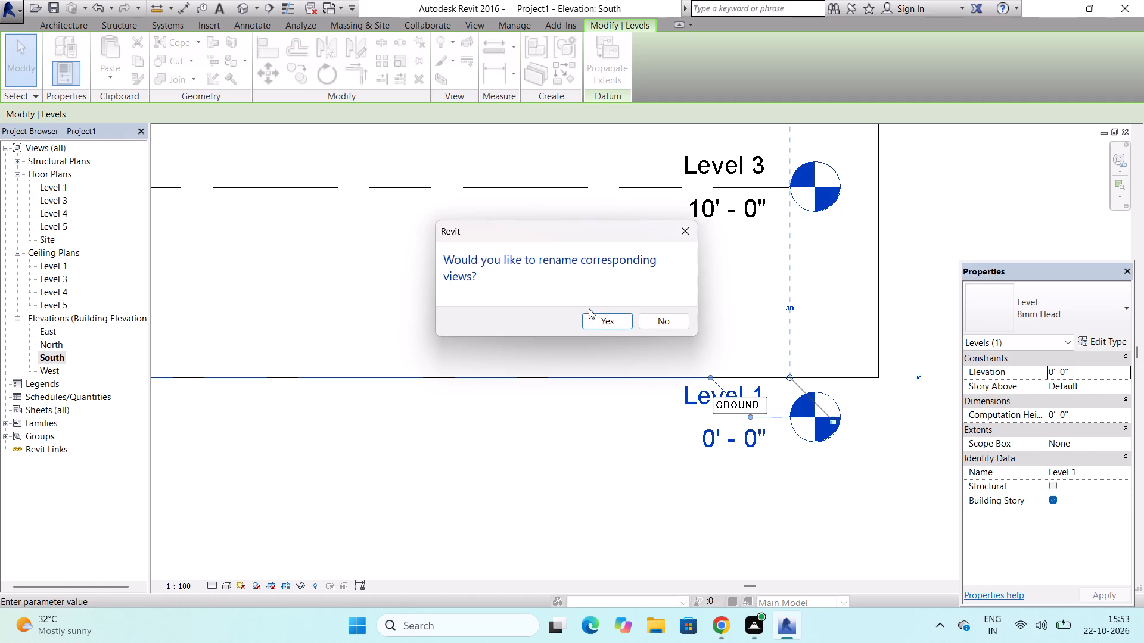
pyautogui.click(611, 314)
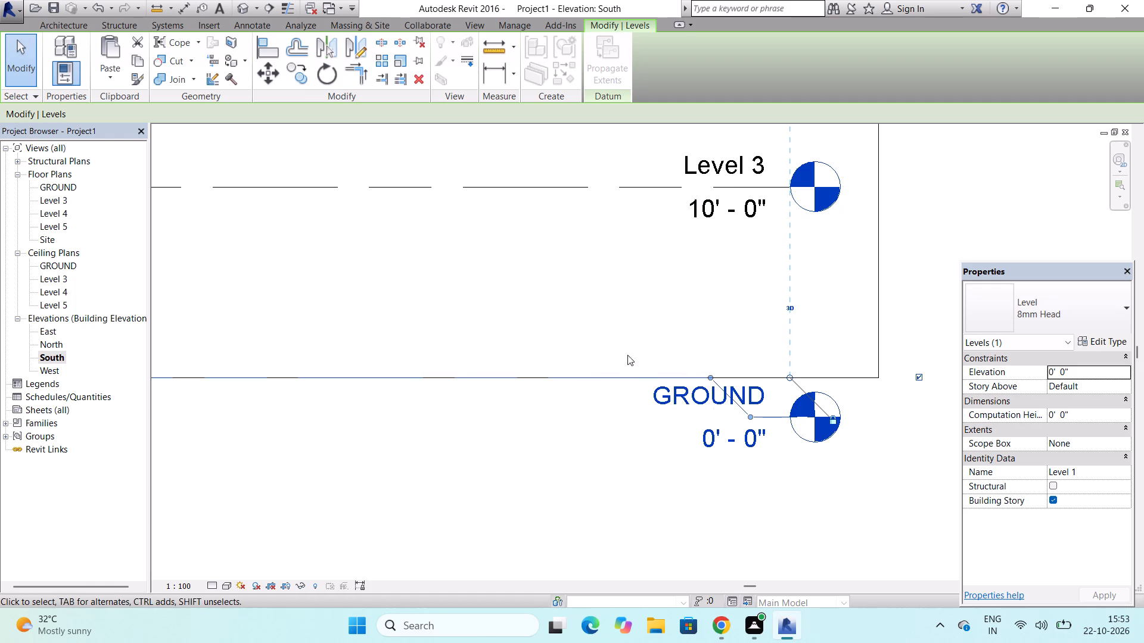
# Rename the 10' level as Level 1 and rename its corresponding views too.
pyautogui.scroll(-3, 633, 369)
pyautogui.scroll(3, 743, 205)
pyautogui.click(710, 251)
pyautogui.click(710, 251)
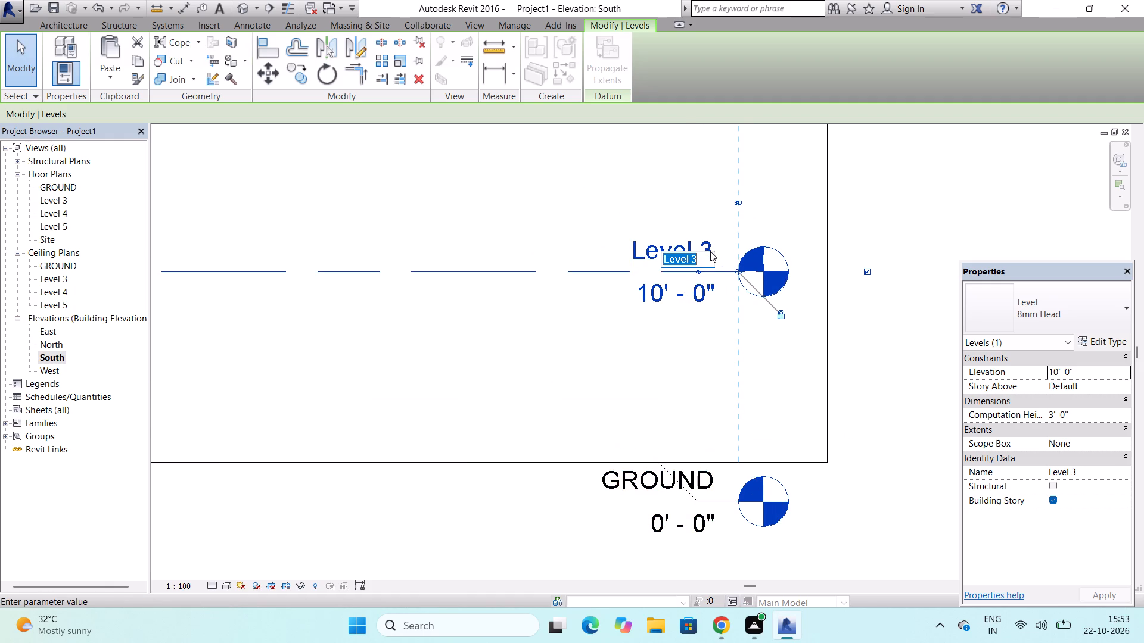
pyautogui.click(709, 255)
pyautogui.press('BackSpace')
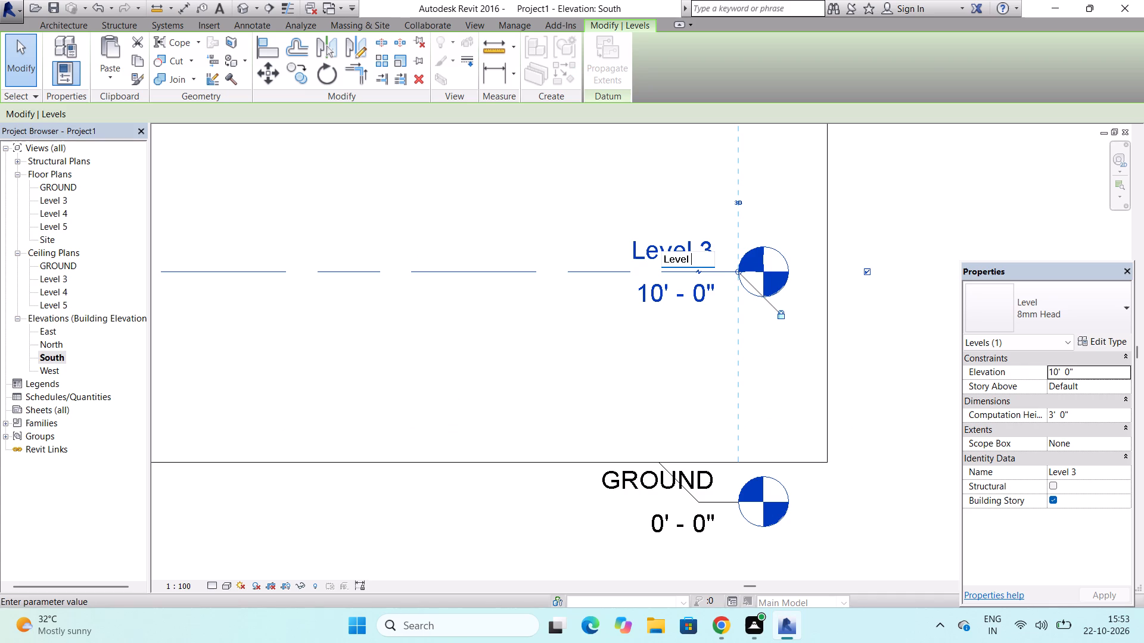
pyautogui.press('1')
pyautogui.click(550, 332)
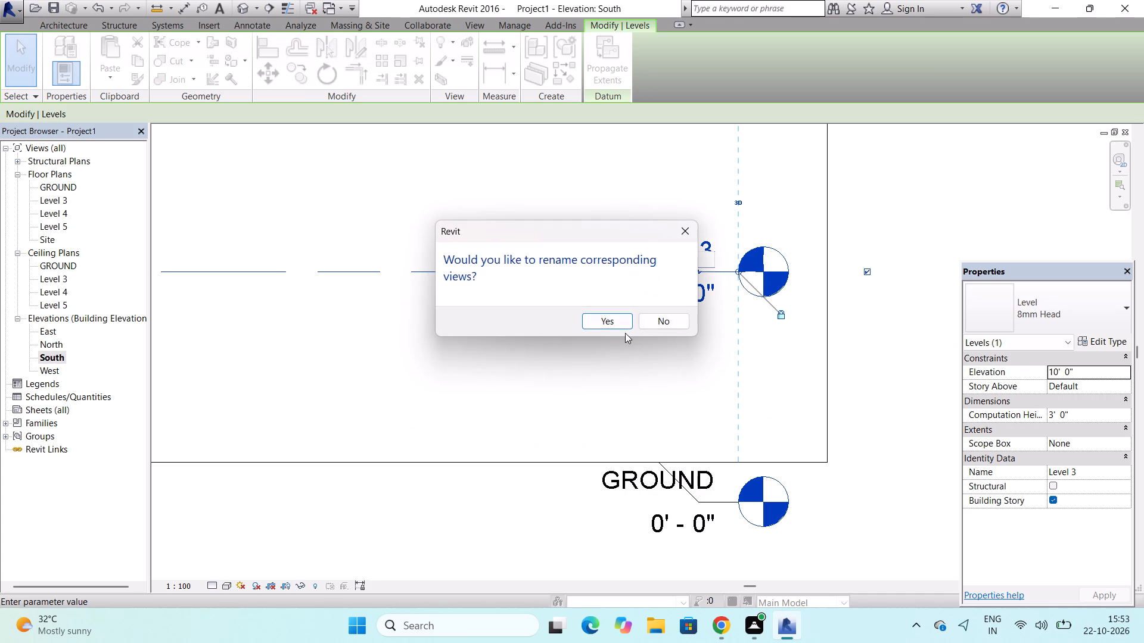
pyautogui.click(608, 315)
pyautogui.scroll(-3, 604, 369)
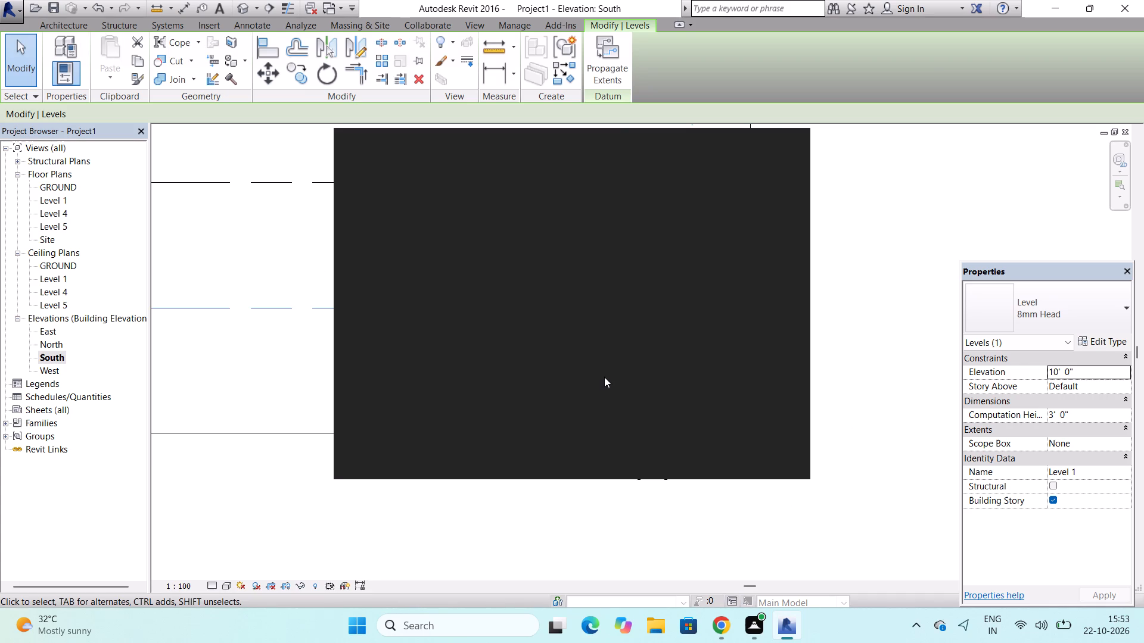
pyautogui.click(780, 144)
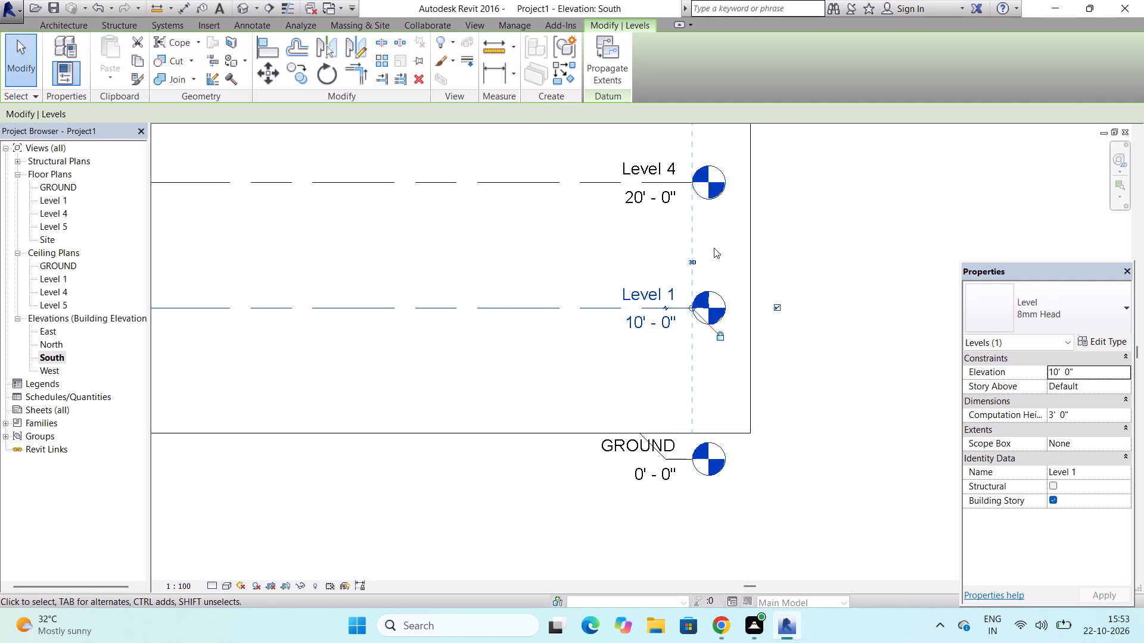
# Rename the 20' level as Level 2 and rename its corresponding views too.
pyautogui.scroll(-2, 704, 282)
pyautogui.scroll(4, 679, 198)
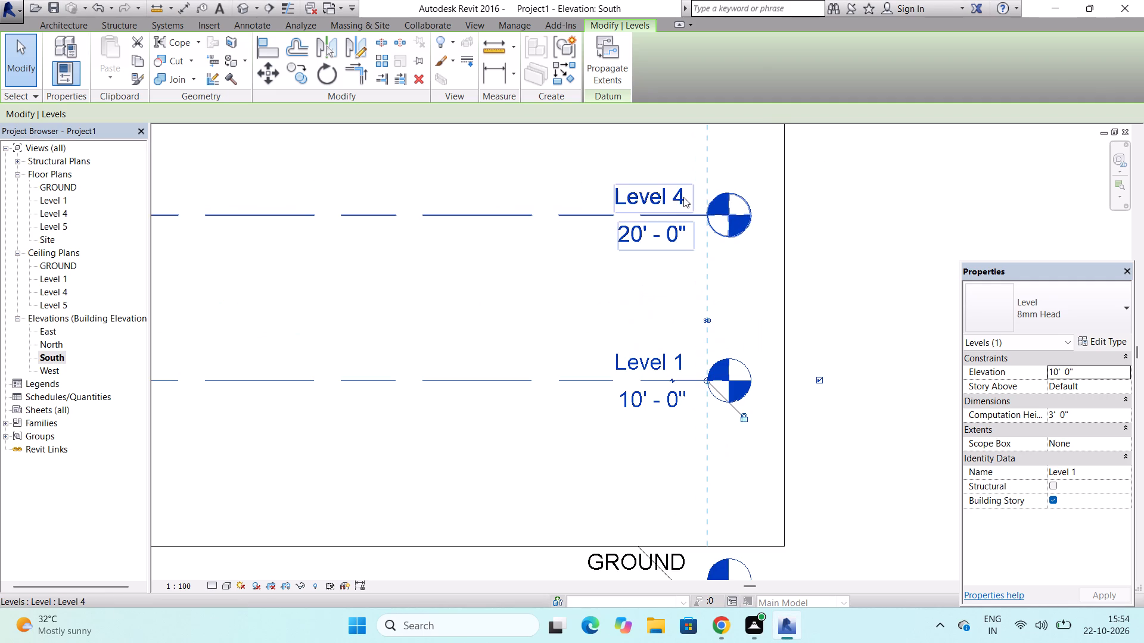
pyautogui.doubleClick(683, 197)
pyautogui.click(683, 205)
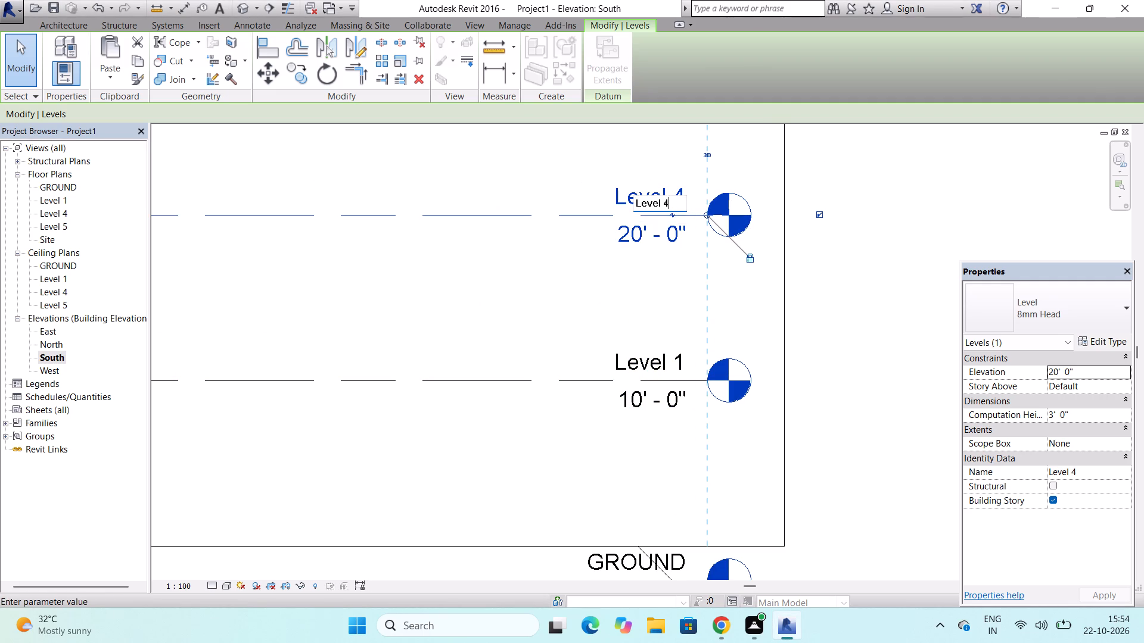
pyautogui.press('BackSpace')
pyautogui.press('2')
pyautogui.click(500, 271)
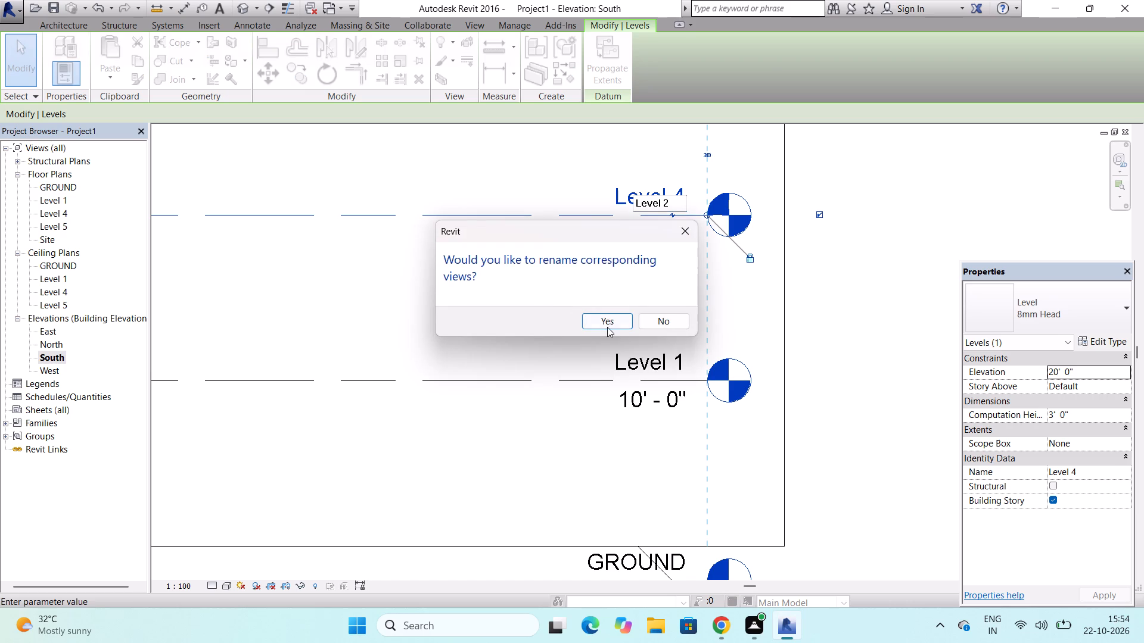
pyautogui.click(607, 326)
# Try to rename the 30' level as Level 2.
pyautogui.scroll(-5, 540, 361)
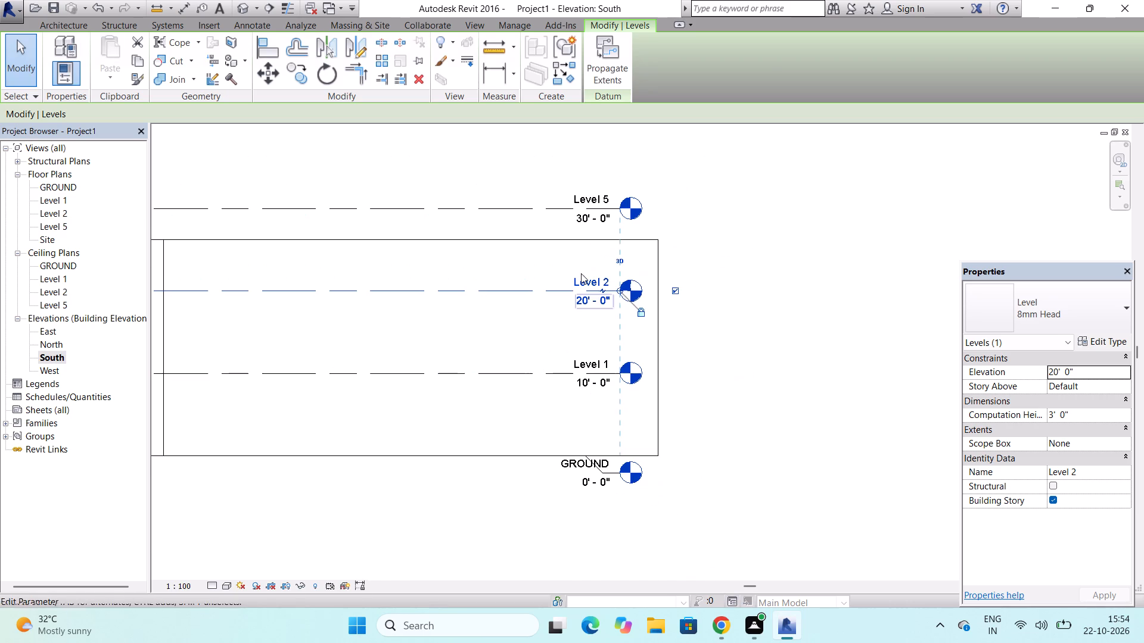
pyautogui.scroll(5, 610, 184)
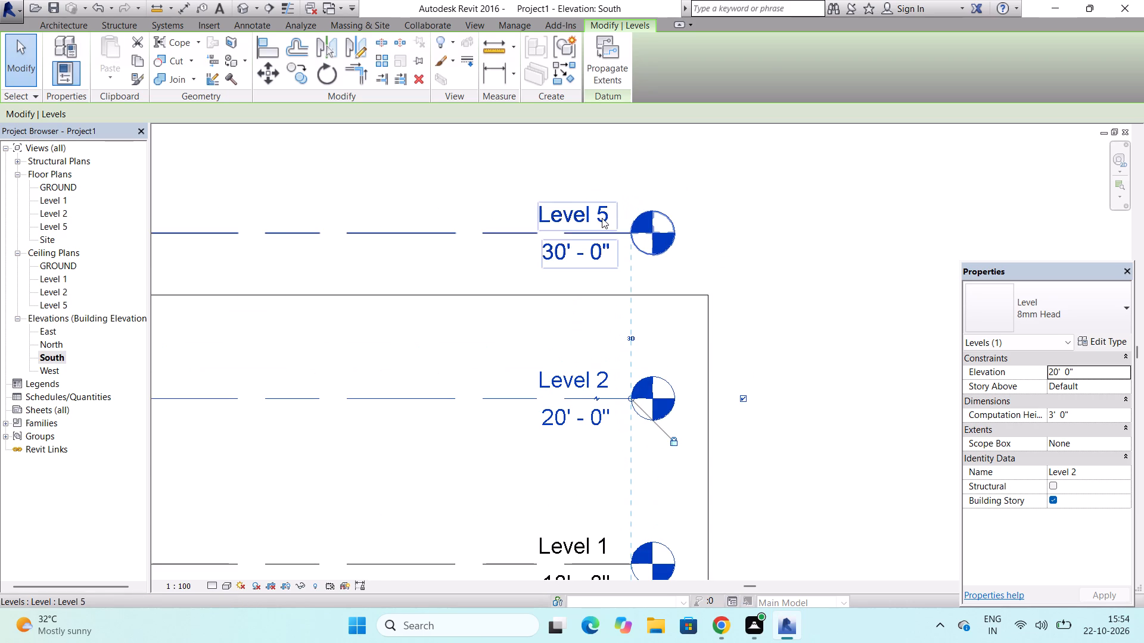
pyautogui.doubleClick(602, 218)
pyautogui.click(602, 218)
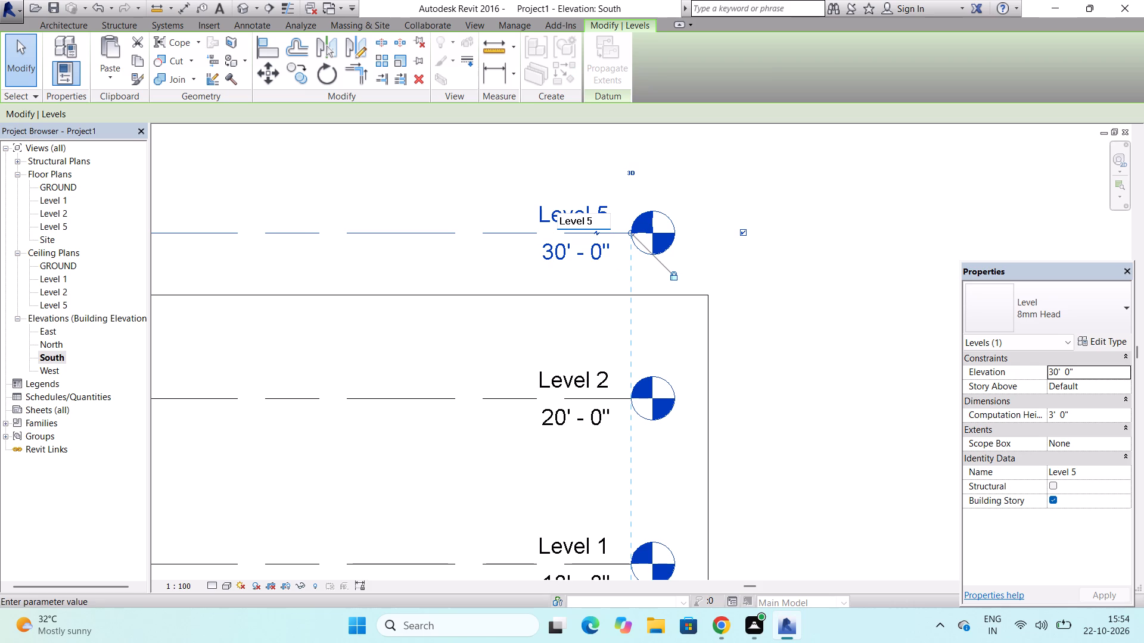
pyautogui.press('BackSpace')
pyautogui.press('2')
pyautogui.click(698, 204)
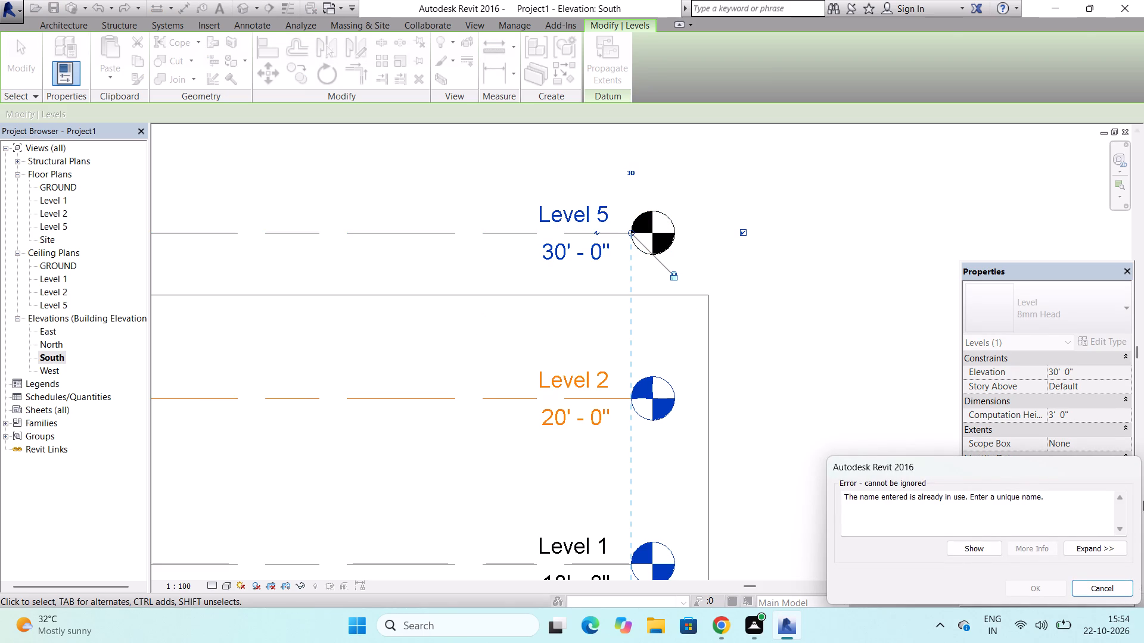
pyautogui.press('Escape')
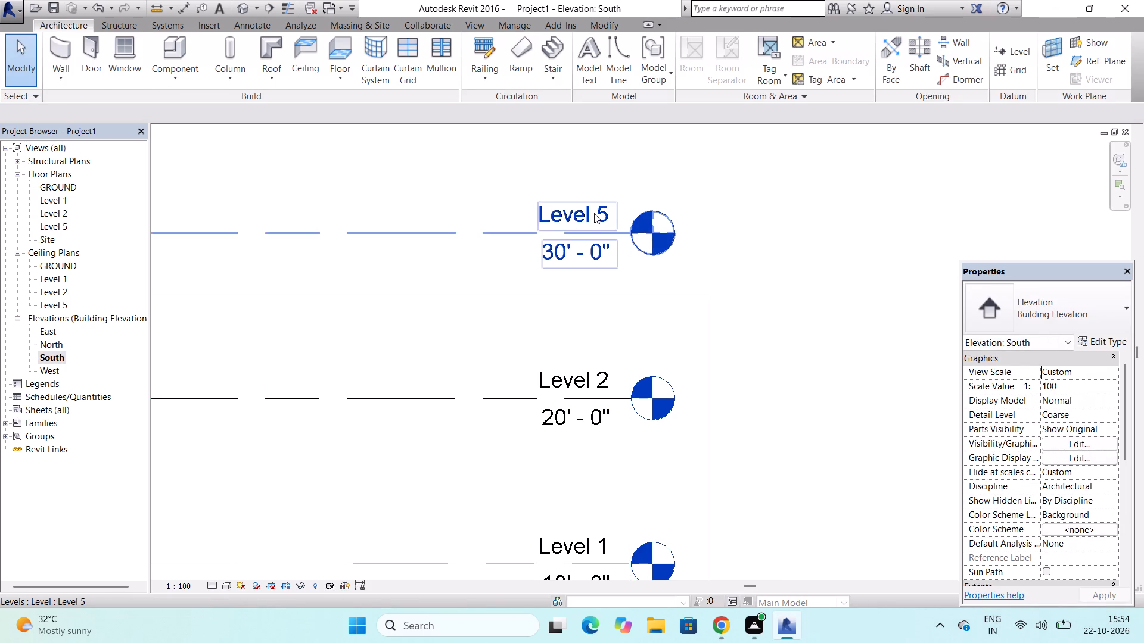
# Rename the 30' level as Level 3 and rename its corresponding views too.
pyautogui.click(594, 213)
pyautogui.click(611, 215)
pyautogui.click(599, 227)
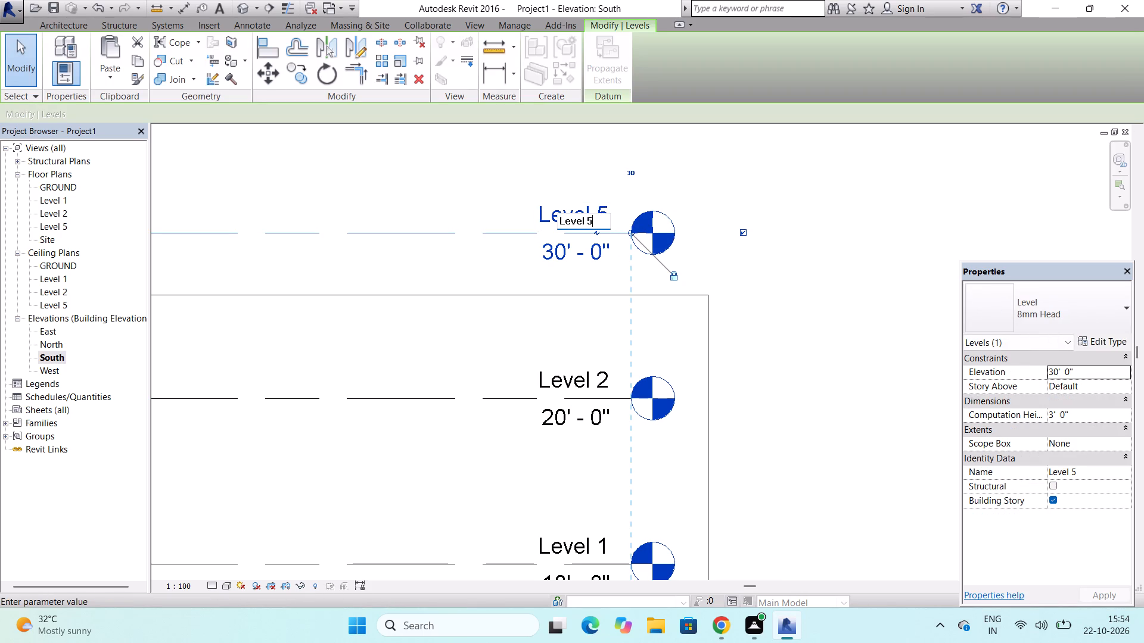
pyautogui.press('BackSpace')
pyautogui.press('3')
pyautogui.click(384, 276)
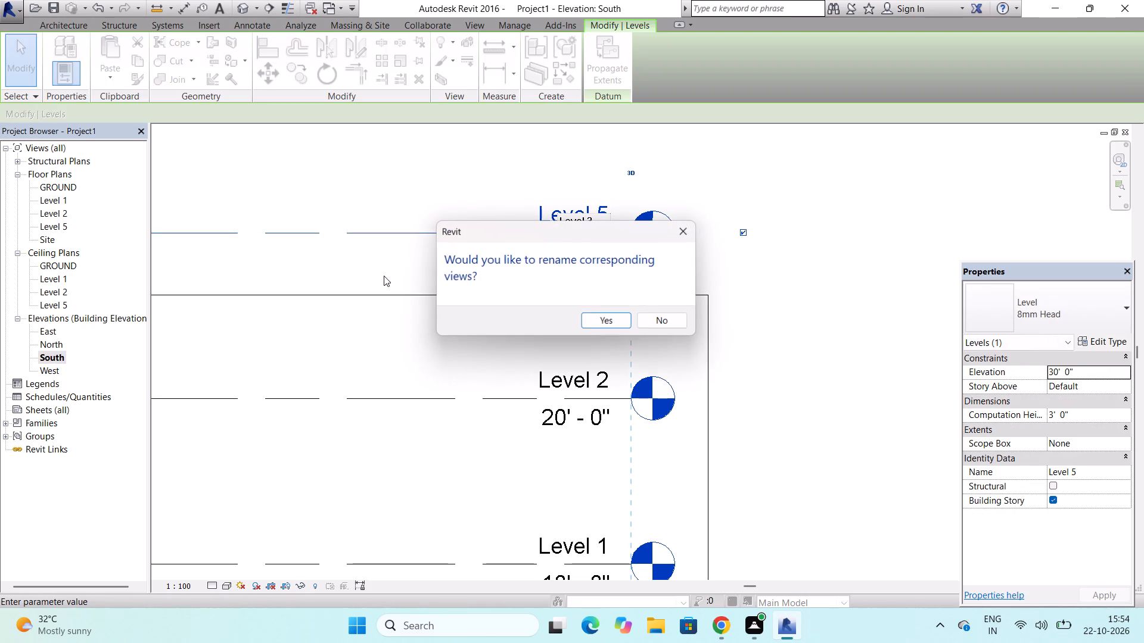
pyautogui.click(586, 318)
# Lower the tops of the two south-facing walls, east segment and window wall, to Level 1 for a 10' 0" height.
pyautogui.scroll(-2, 506, 221)
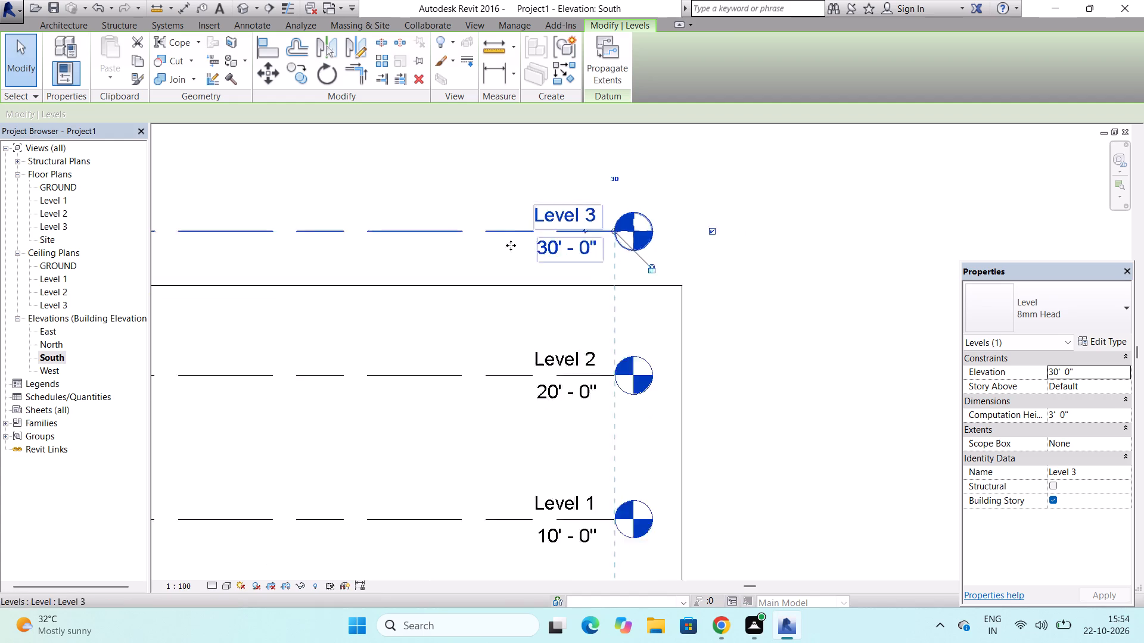
pyautogui.scroll(-9, 511, 245)
pyautogui.scroll(-3, 392, 278)
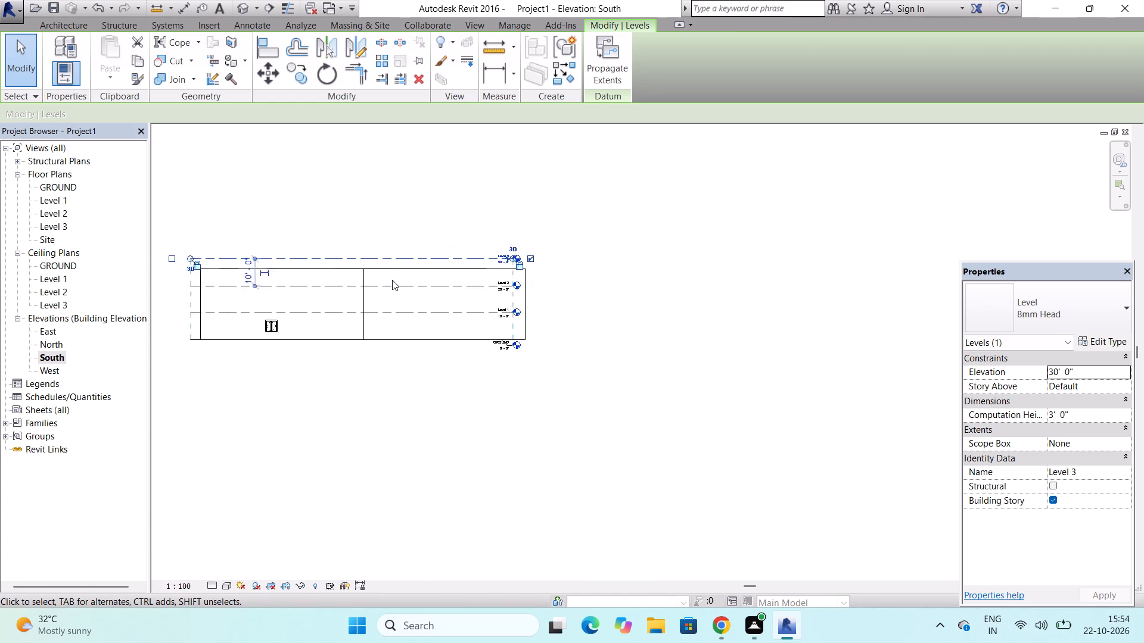
pyautogui.press('Escape')
pyautogui.press('Escape')
pyautogui.scroll(2, 379, 273)
pyautogui.click(379, 268)
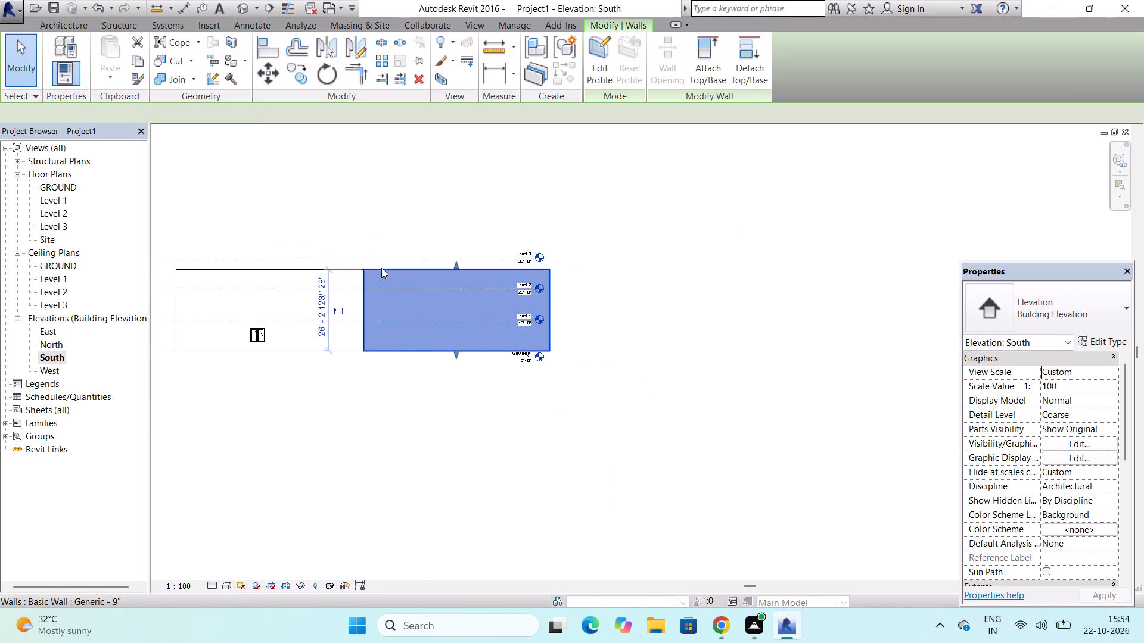
pyautogui.moveTo(454, 261); pyautogui.dragTo(452, 276)
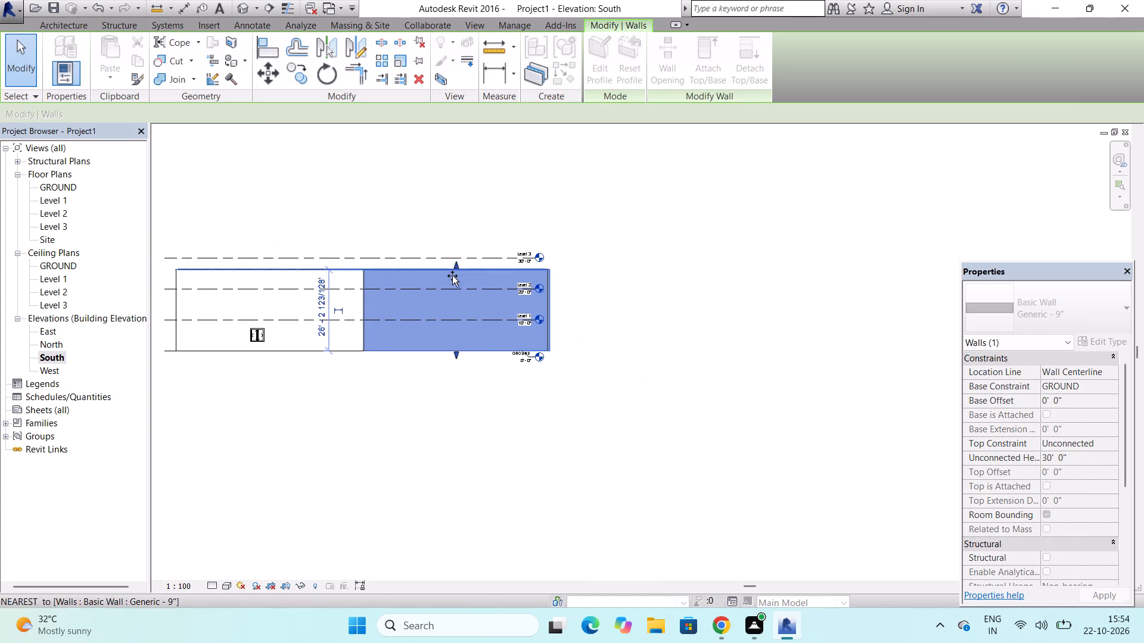
pyautogui.moveTo(452, 276); pyautogui.dragTo(455, 327)
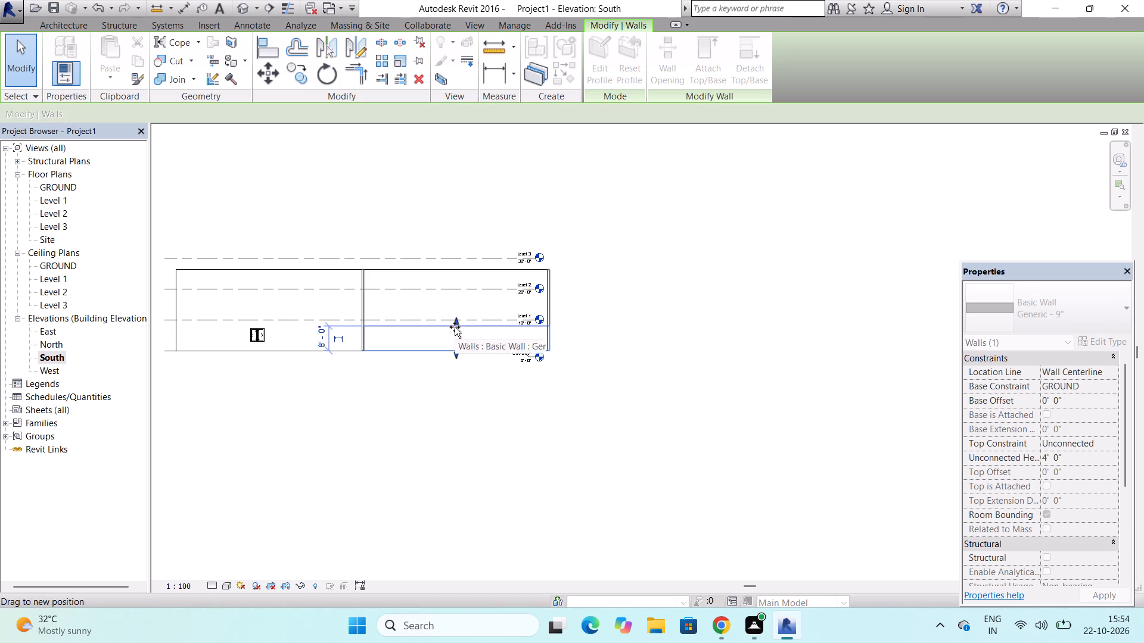
pyautogui.moveTo(455, 327); pyautogui.dragTo(452, 319)
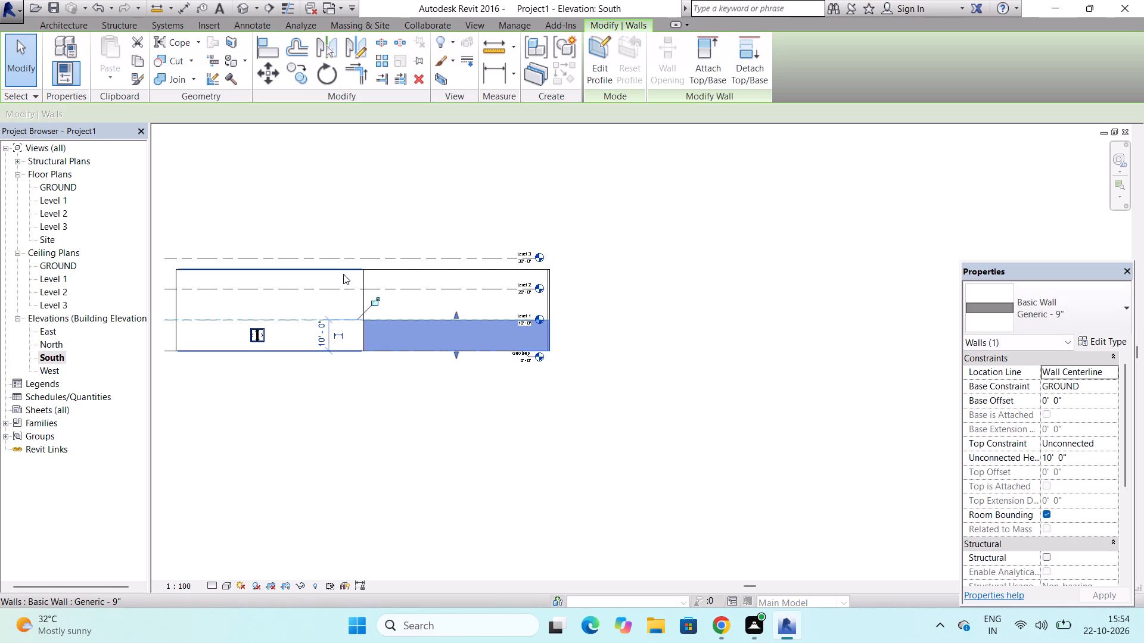
pyautogui.click(343, 269)
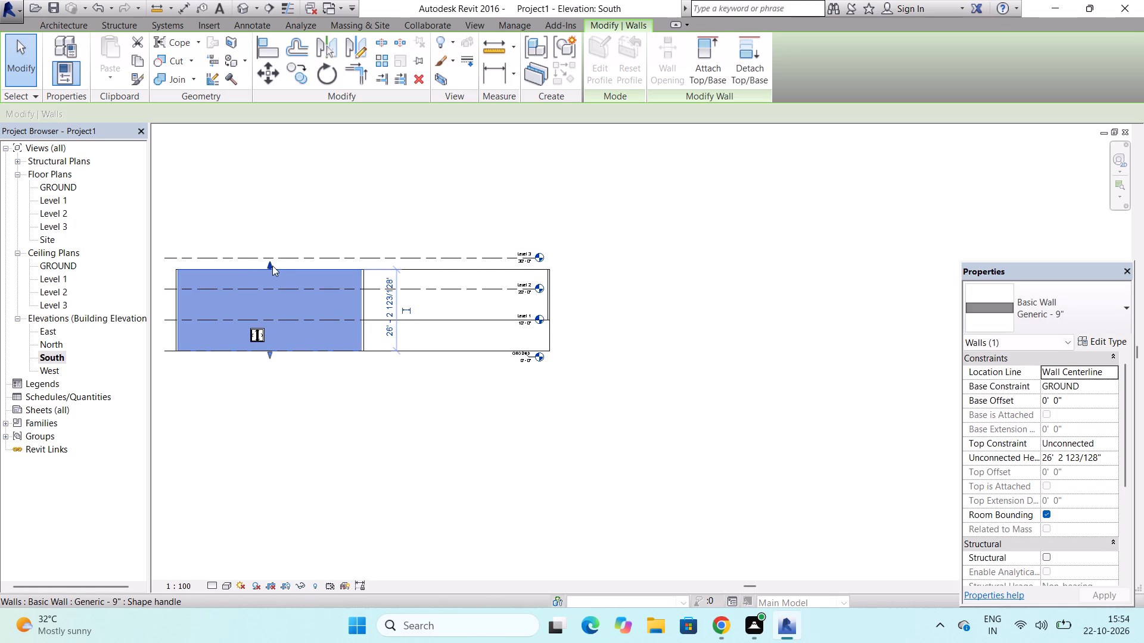
pyautogui.moveTo(272, 264); pyautogui.dragTo(272, 319)
# Lower the top of the full-width rear wall to the Level 1 line for a 10' 0" height.
pyautogui.click(288, 269)
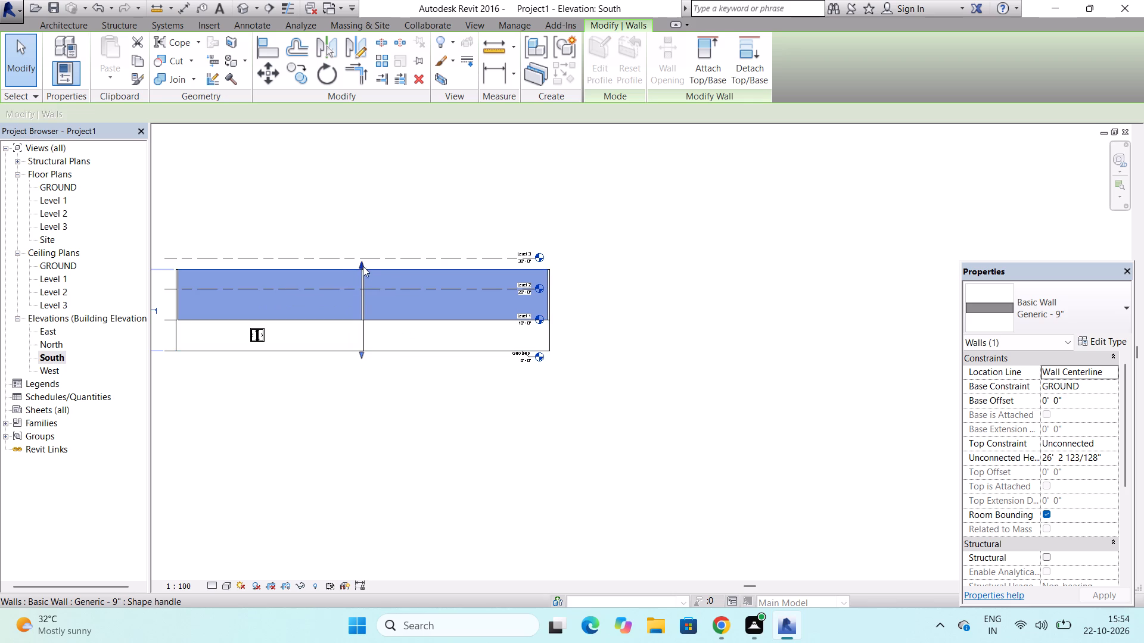
pyautogui.moveTo(362, 265); pyautogui.dragTo(365, 302)
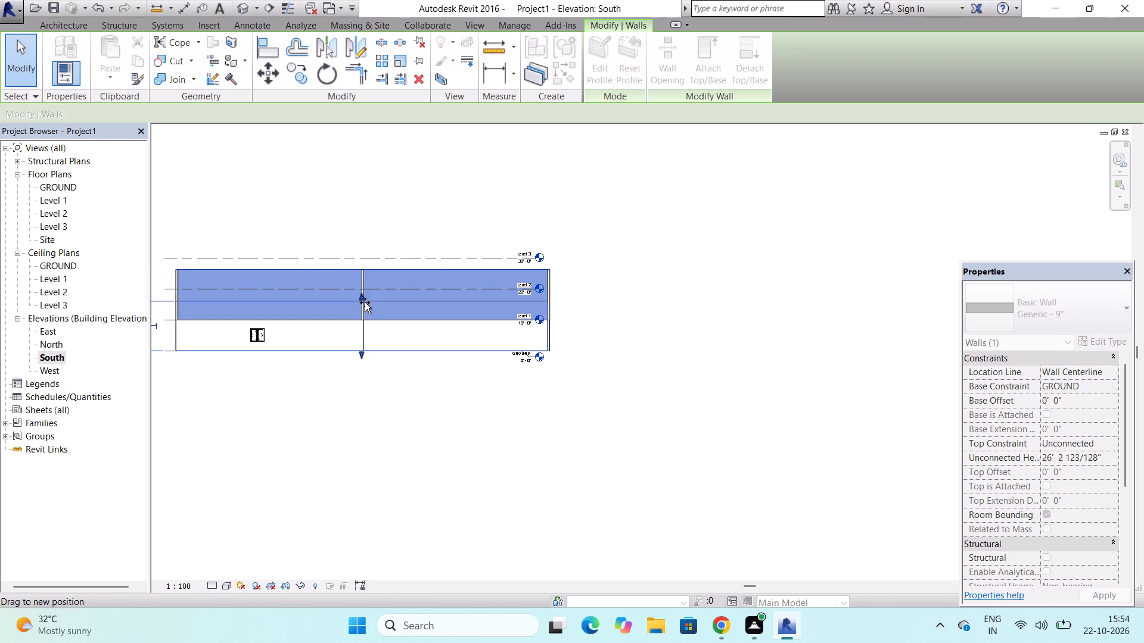
pyautogui.moveTo(365, 302); pyautogui.dragTo(365, 317)
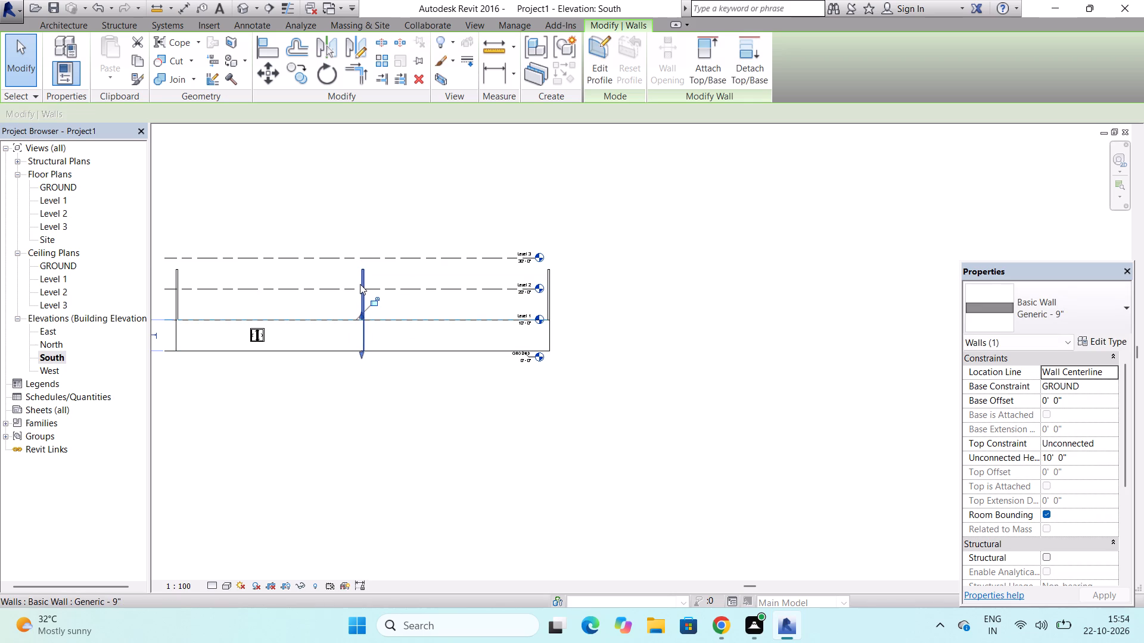
# Lower the top of the middle cross wall, seen end-on in the South elevation, to Level 1 for a 10' 0" height.
pyautogui.click(363, 294)
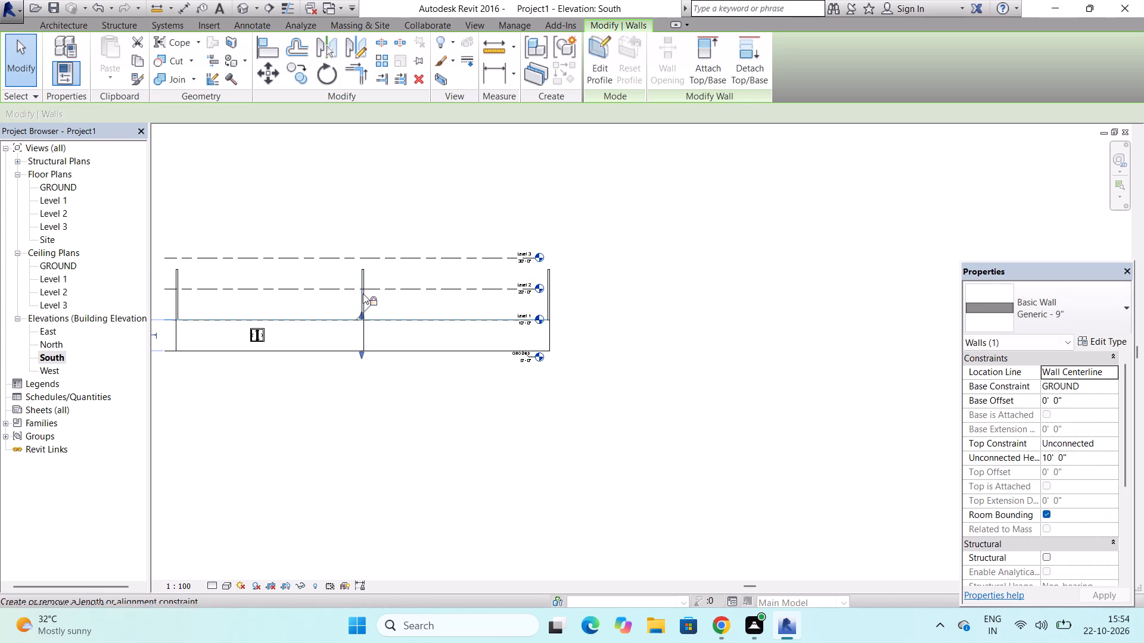
pyautogui.scroll(3, 359, 271)
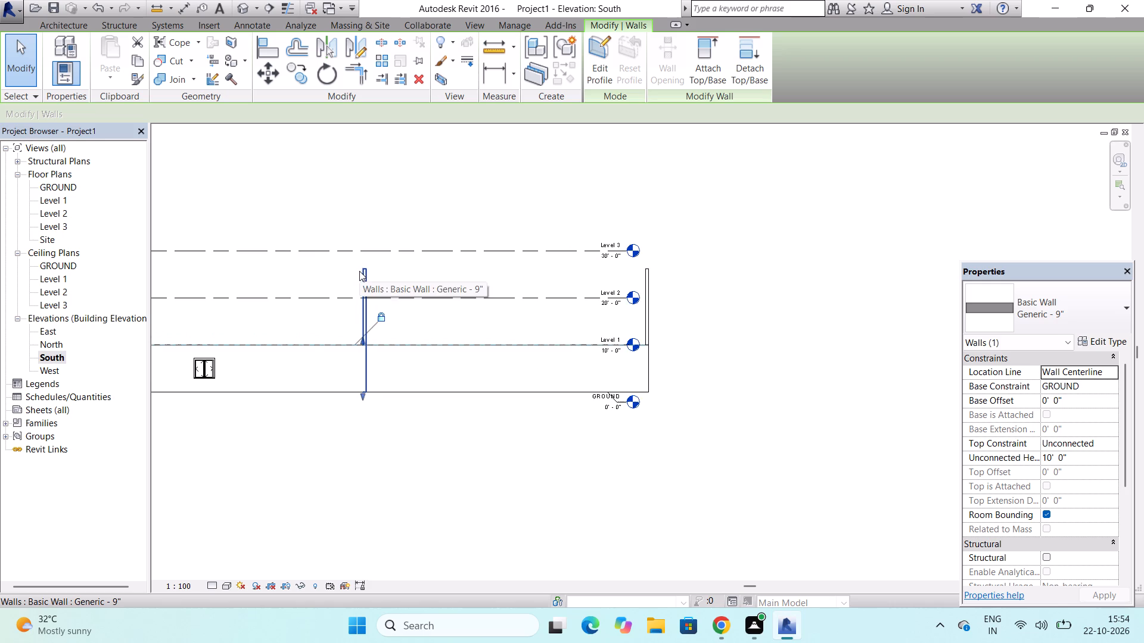
pyautogui.scroll(4, 359, 271)
pyautogui.click(369, 288)
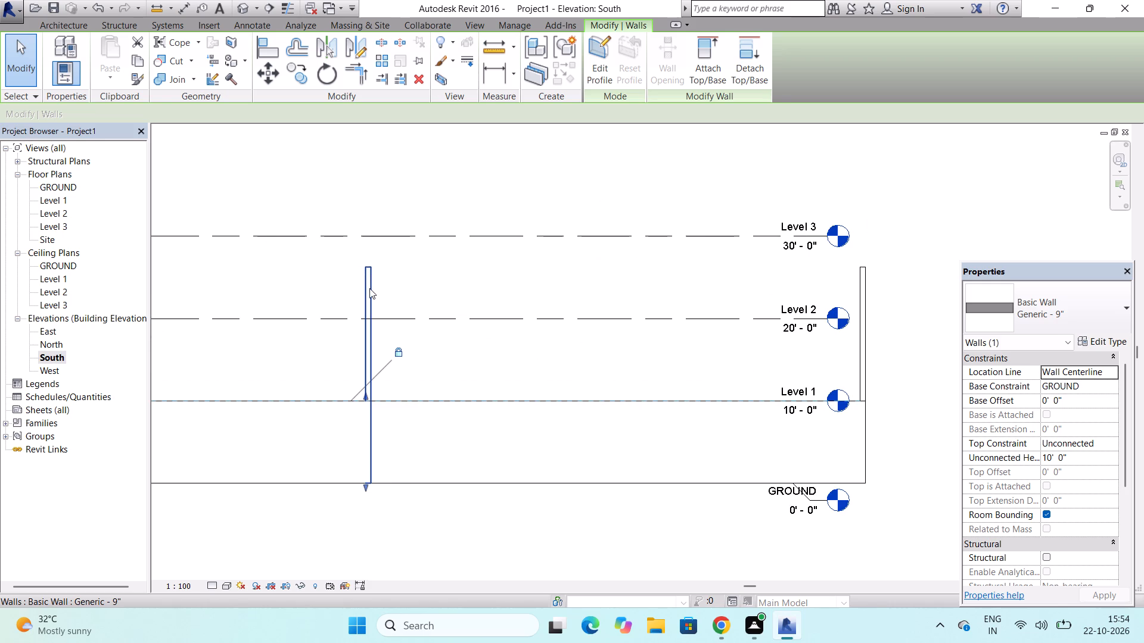
pyautogui.moveTo(368, 264); pyautogui.dragTo(370, 295)
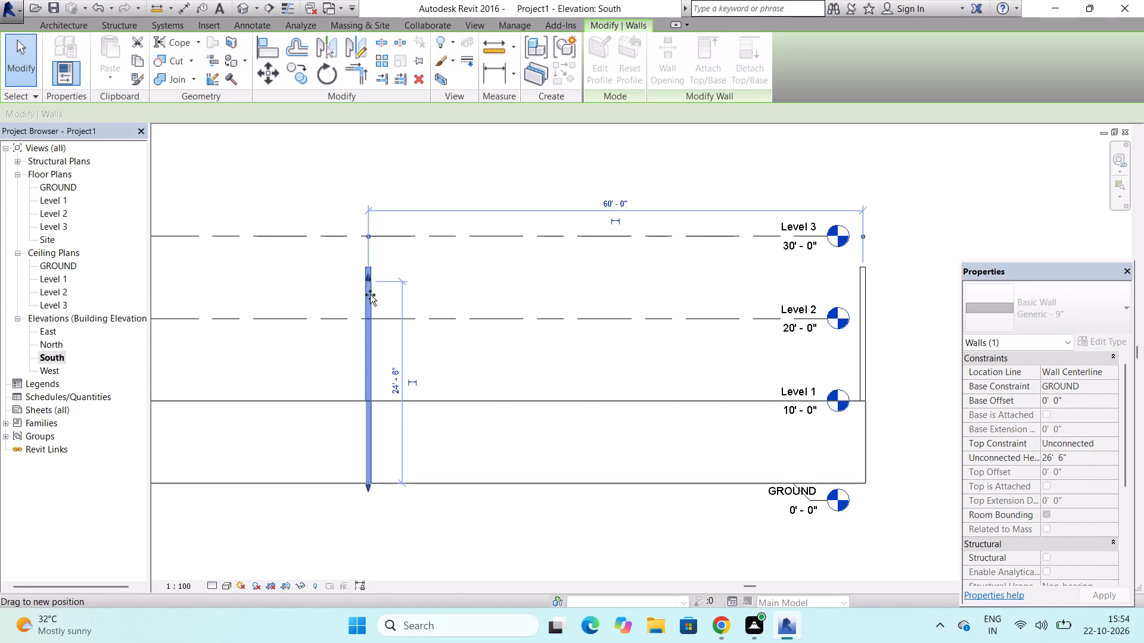
pyautogui.moveTo(370, 295); pyautogui.dragTo(337, 401)
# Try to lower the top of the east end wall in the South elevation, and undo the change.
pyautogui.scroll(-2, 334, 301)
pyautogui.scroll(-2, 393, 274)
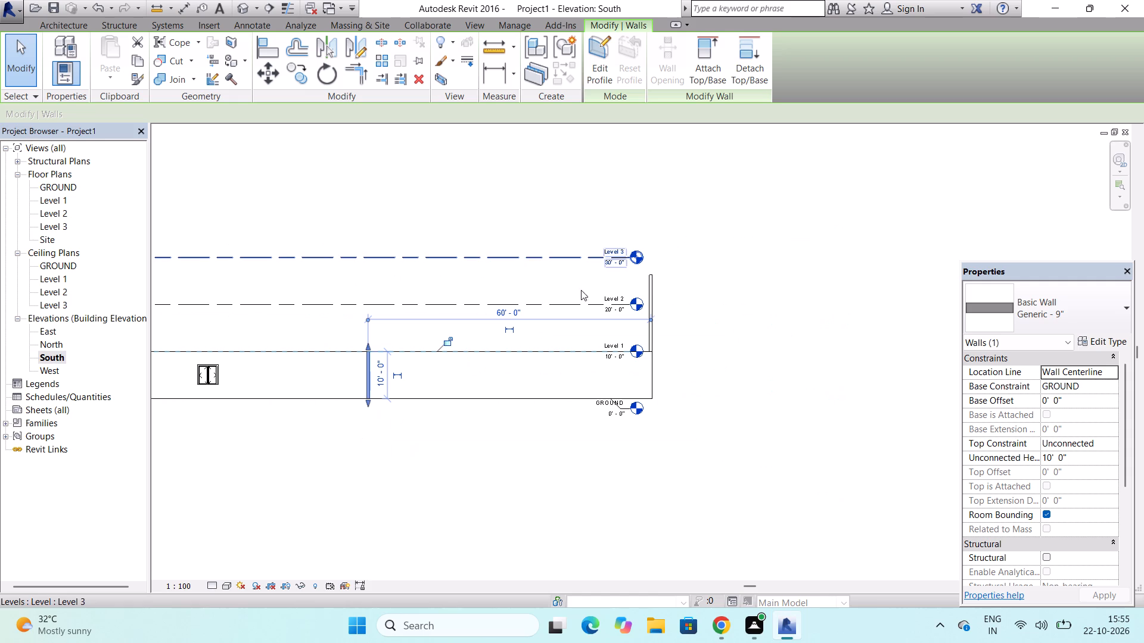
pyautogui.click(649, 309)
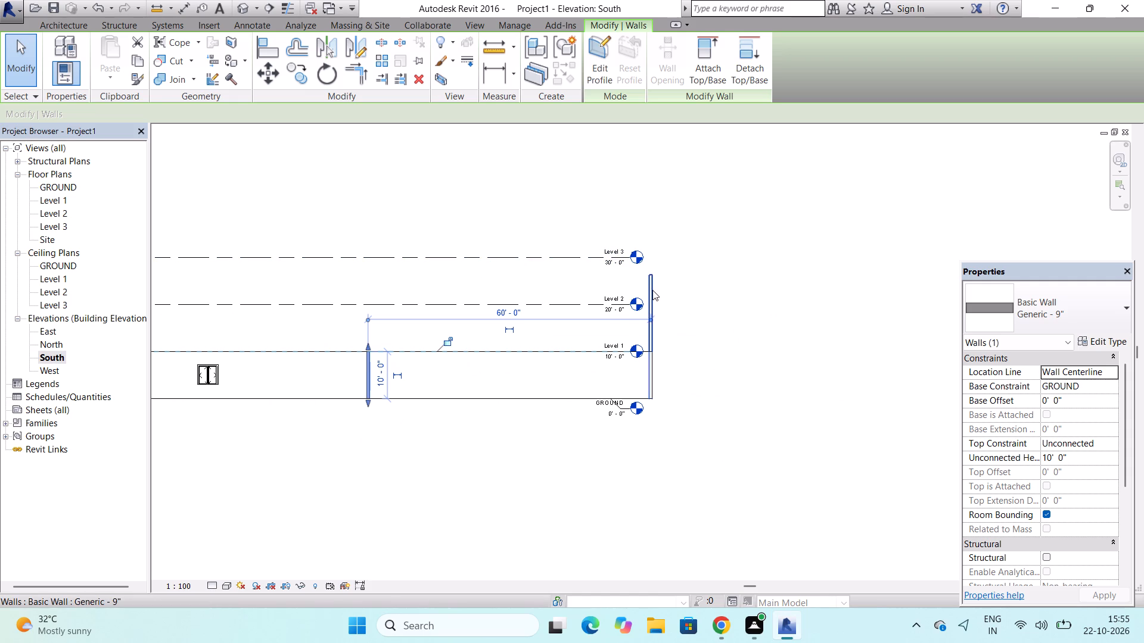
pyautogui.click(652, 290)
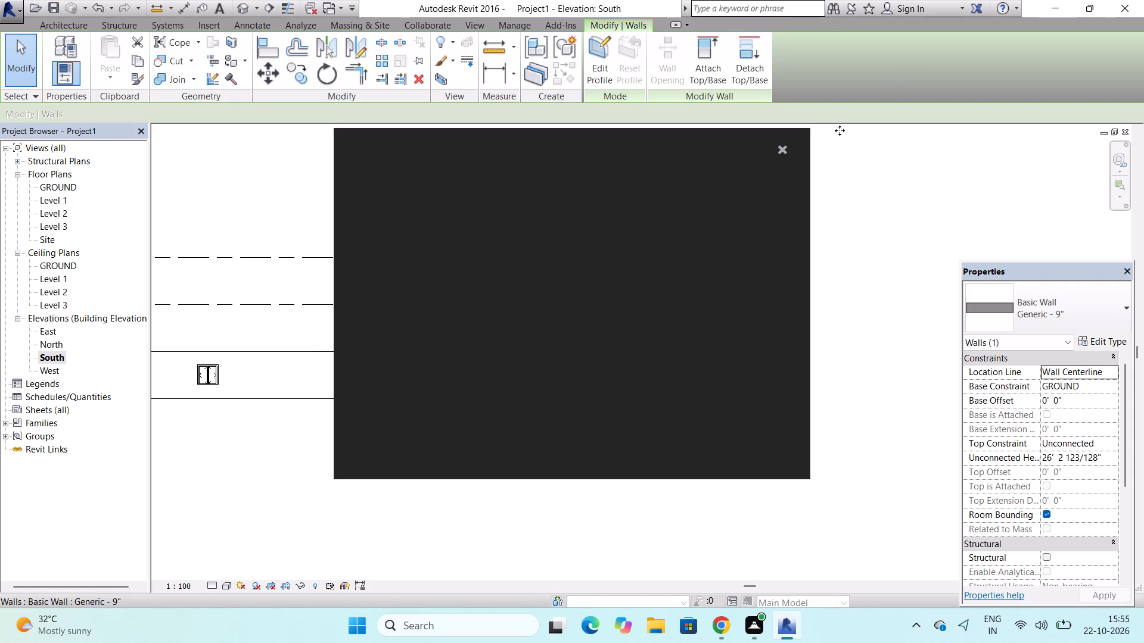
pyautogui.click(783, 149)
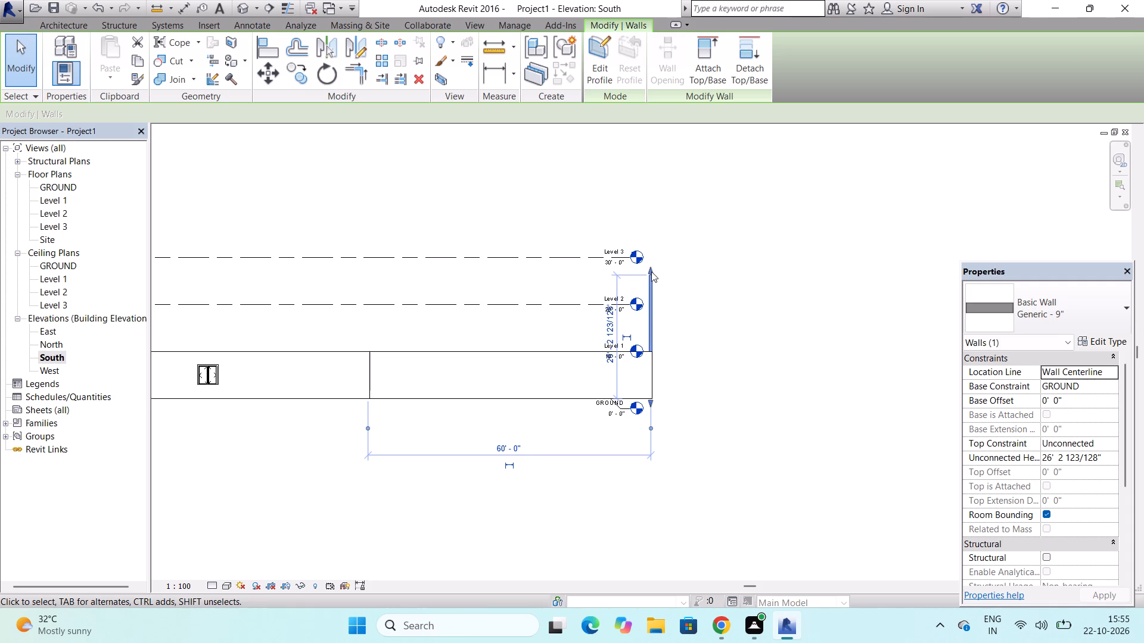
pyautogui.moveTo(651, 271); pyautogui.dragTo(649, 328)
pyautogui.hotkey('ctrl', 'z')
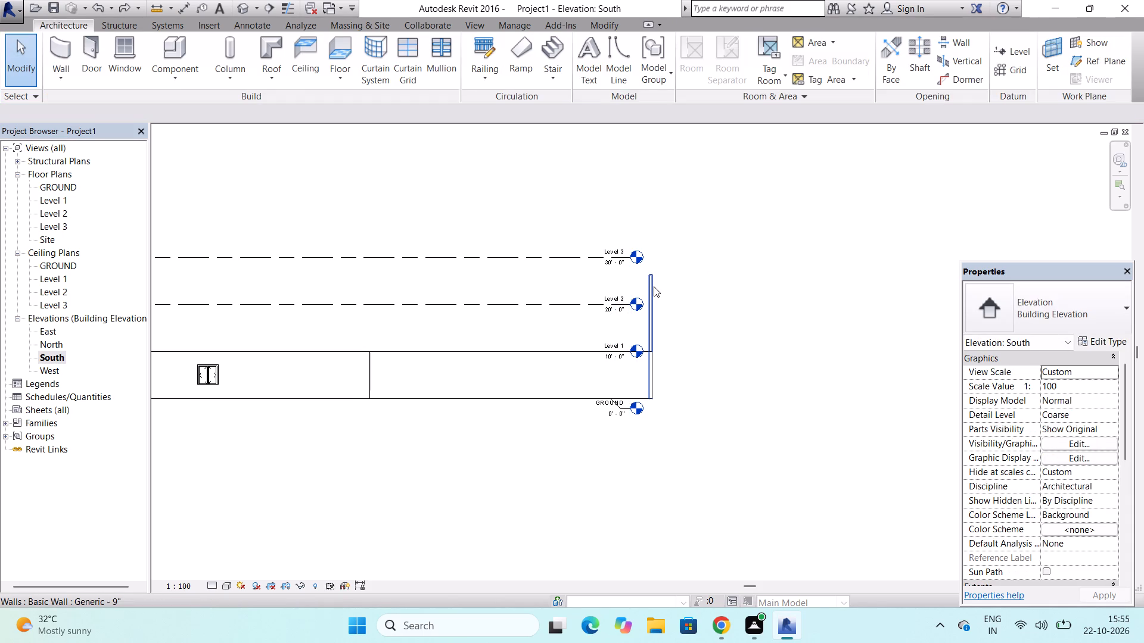
# Lower the top of the east end wall to the Level 1 line for a 10' 0" height.
pyautogui.click(654, 286)
pyautogui.moveTo(649, 271); pyautogui.dragTo(651, 310)
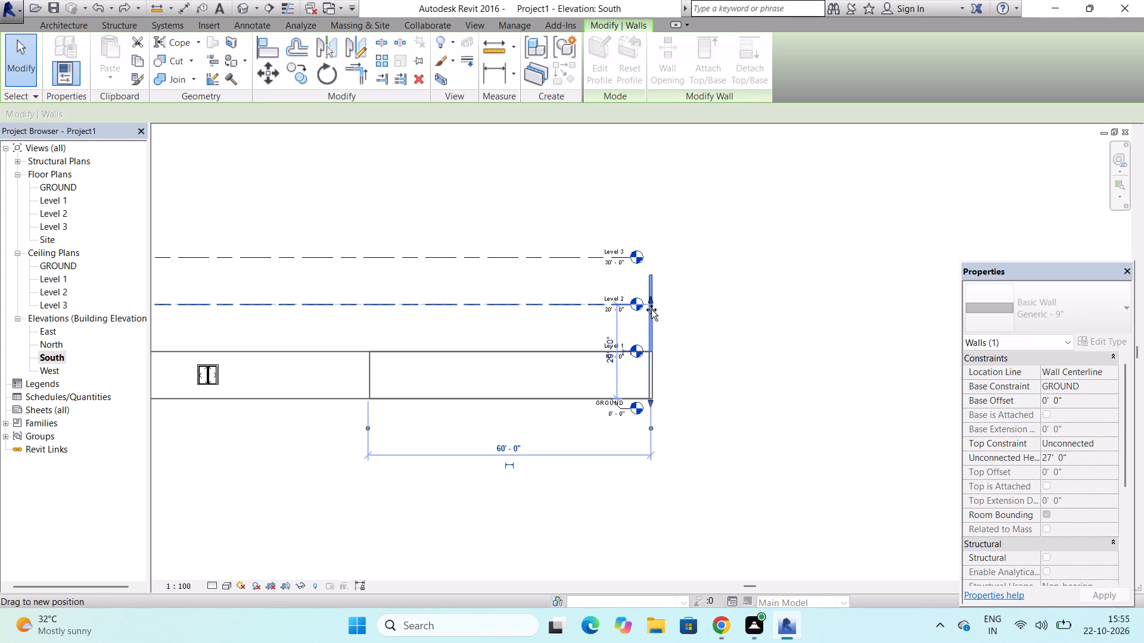
pyautogui.moveTo(651, 310); pyautogui.dragTo(651, 349)
pyautogui.scroll(-5, 666, 295)
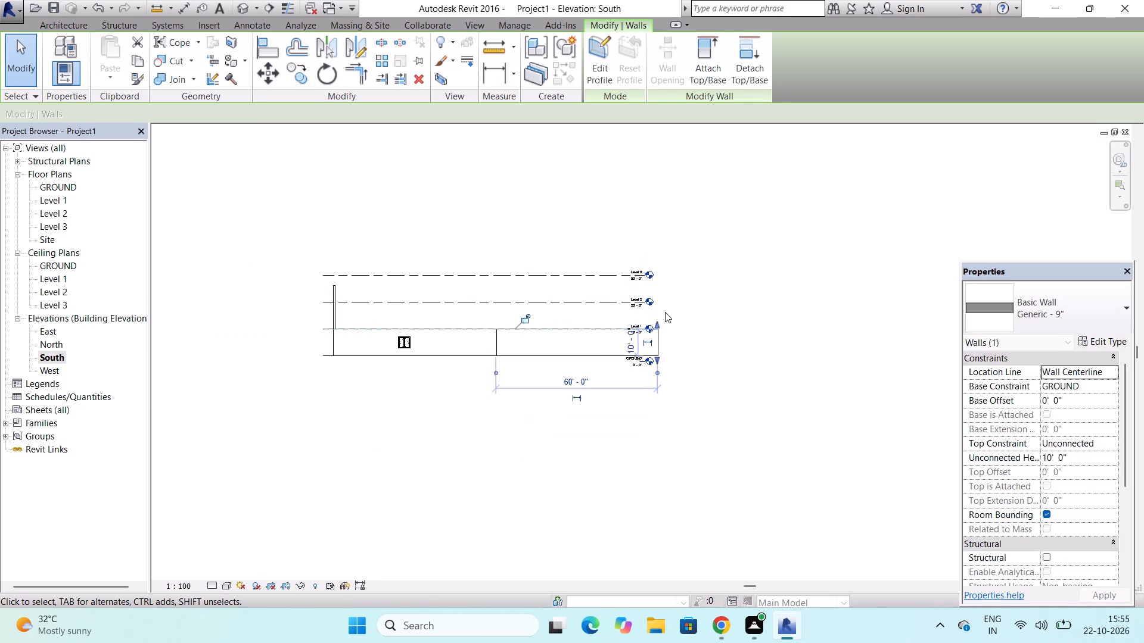
pyautogui.scroll(2, 391, 310)
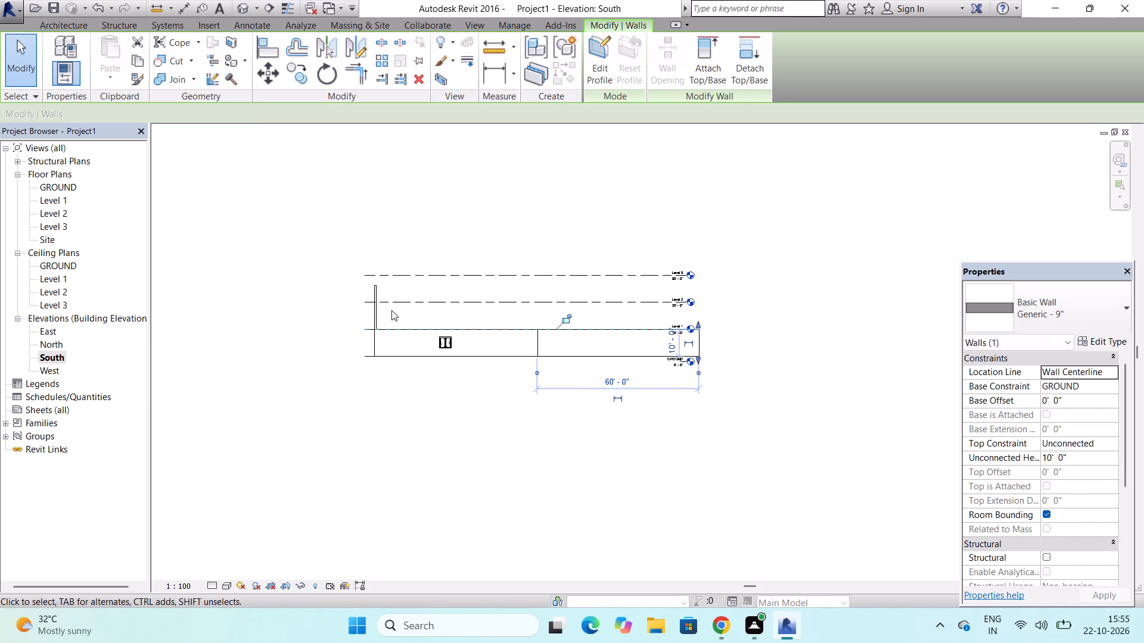
# Lower the top of the west end wall in the South elevation to the Level 1 line for a 10' 0" height.
pyautogui.scroll(2, 391, 310)
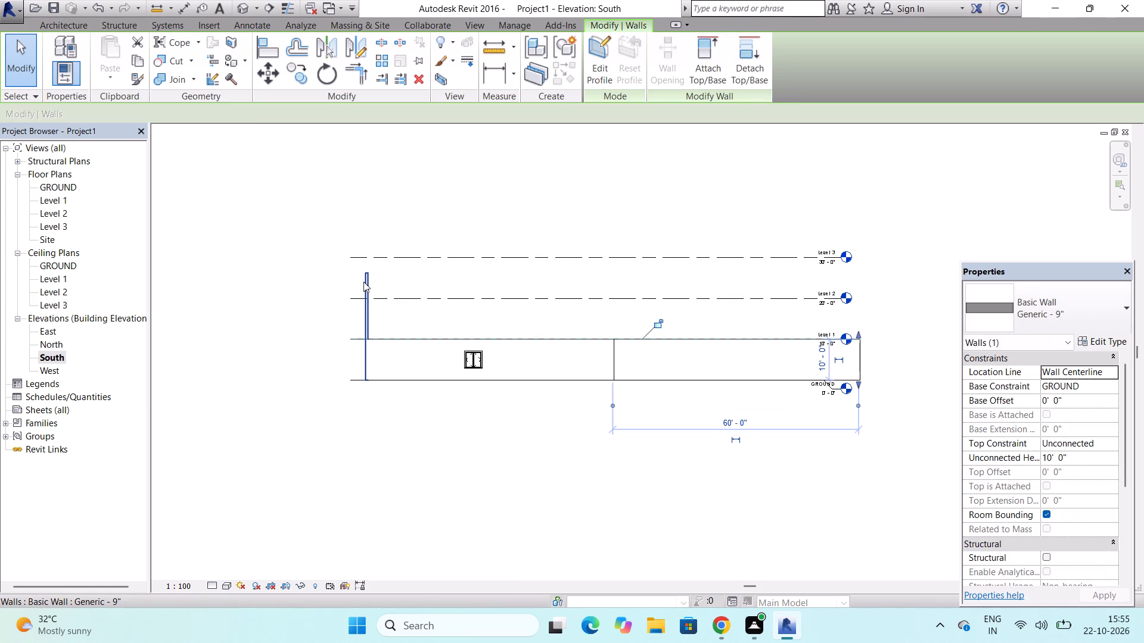
pyautogui.click(368, 283)
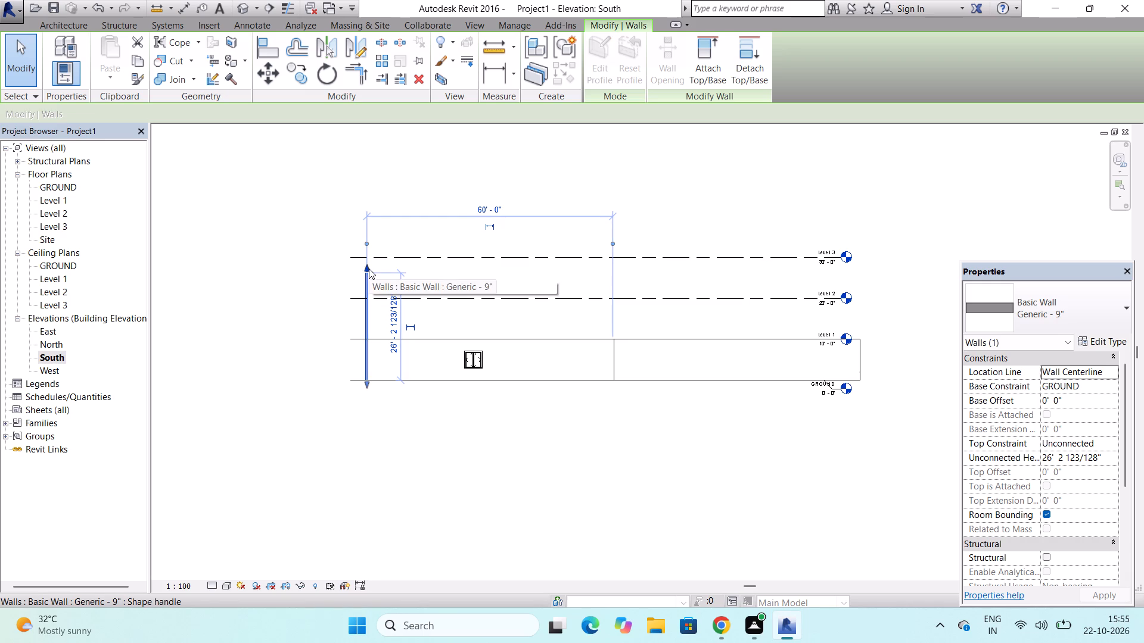
pyautogui.moveTo(366, 269); pyautogui.dragTo(369, 335)
pyautogui.press('Escape')
pyautogui.press('Escape')
pyautogui.press('Escape')
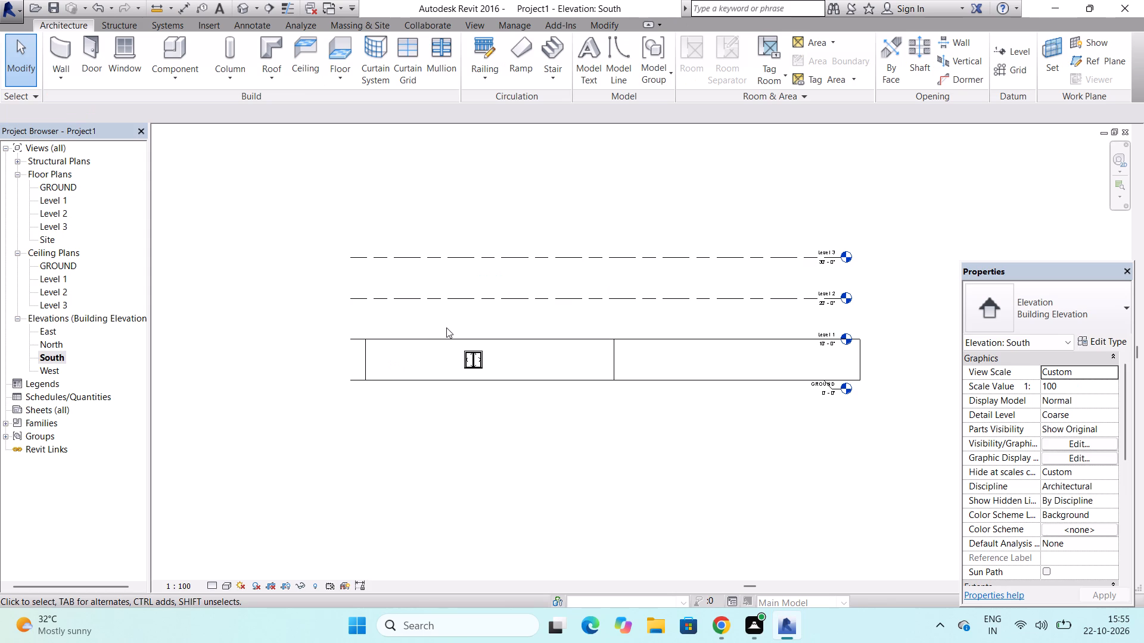
# In the 3D view, start an in-place model in the Walls category, keeping the default name.
pyautogui.click(241, 12)
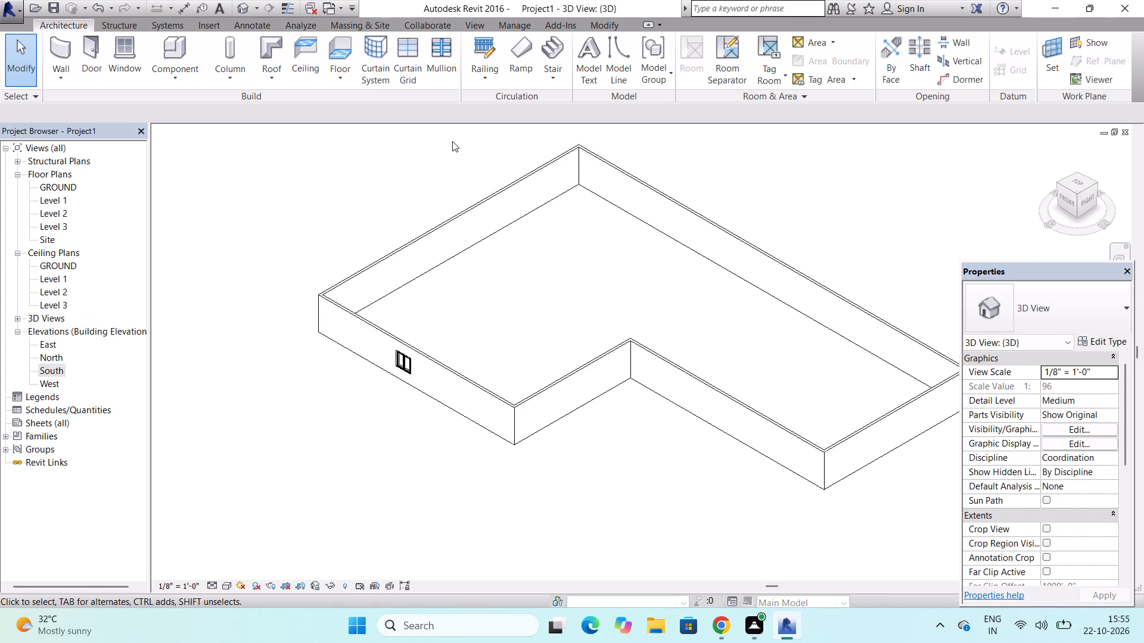
pyautogui.scroll(-2, 483, 217)
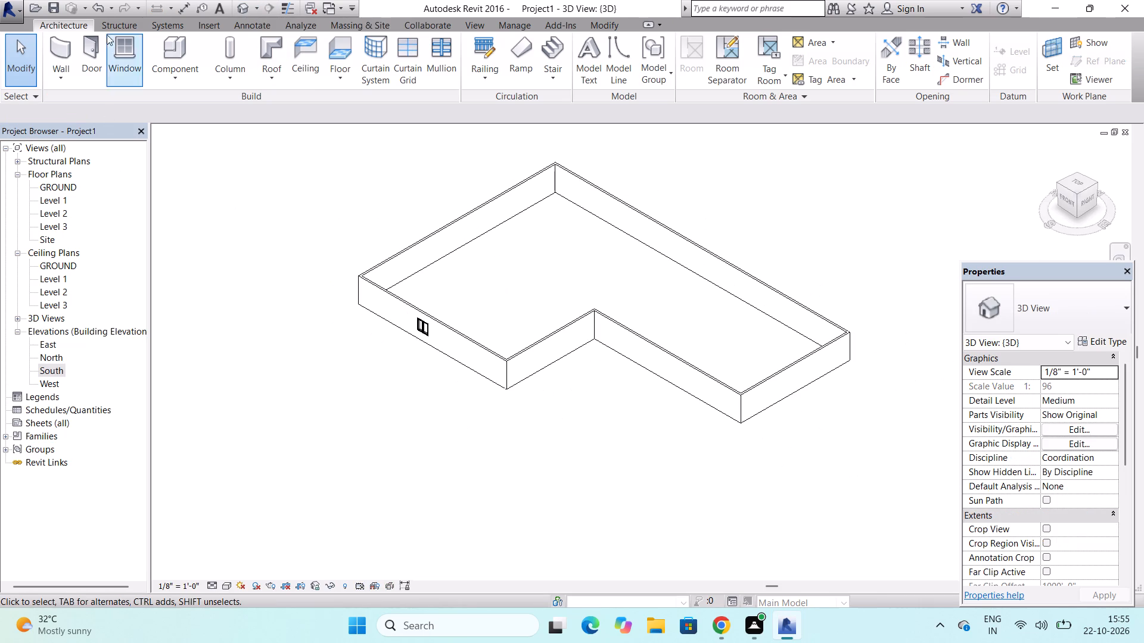
pyautogui.click(161, 64)
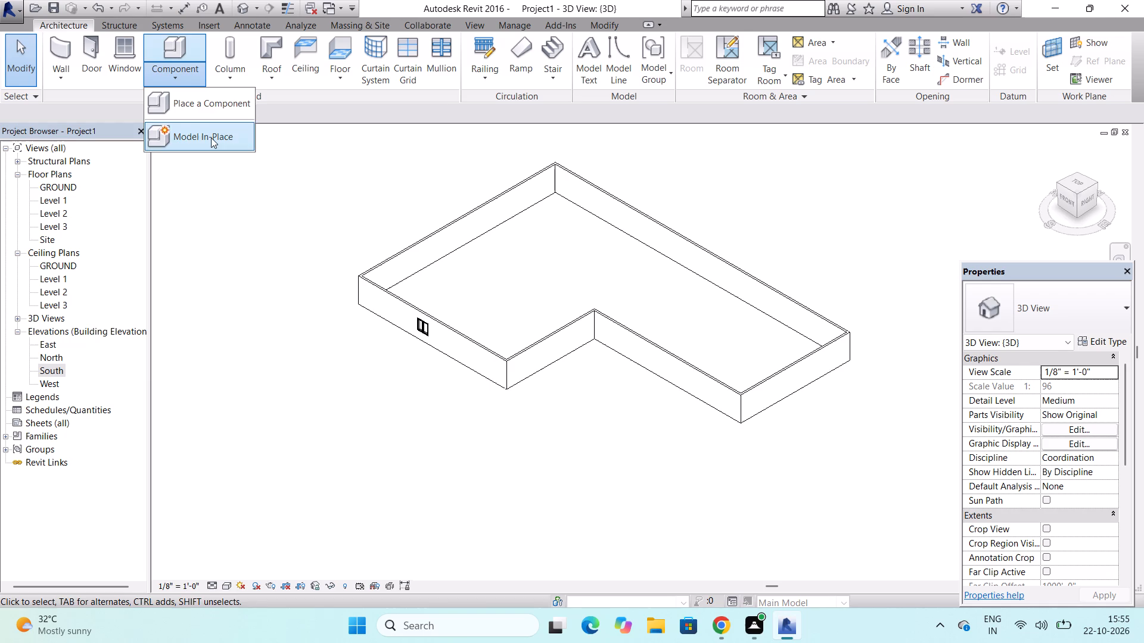
pyautogui.click(211, 138)
pyautogui.scroll(-9, 511, 280)
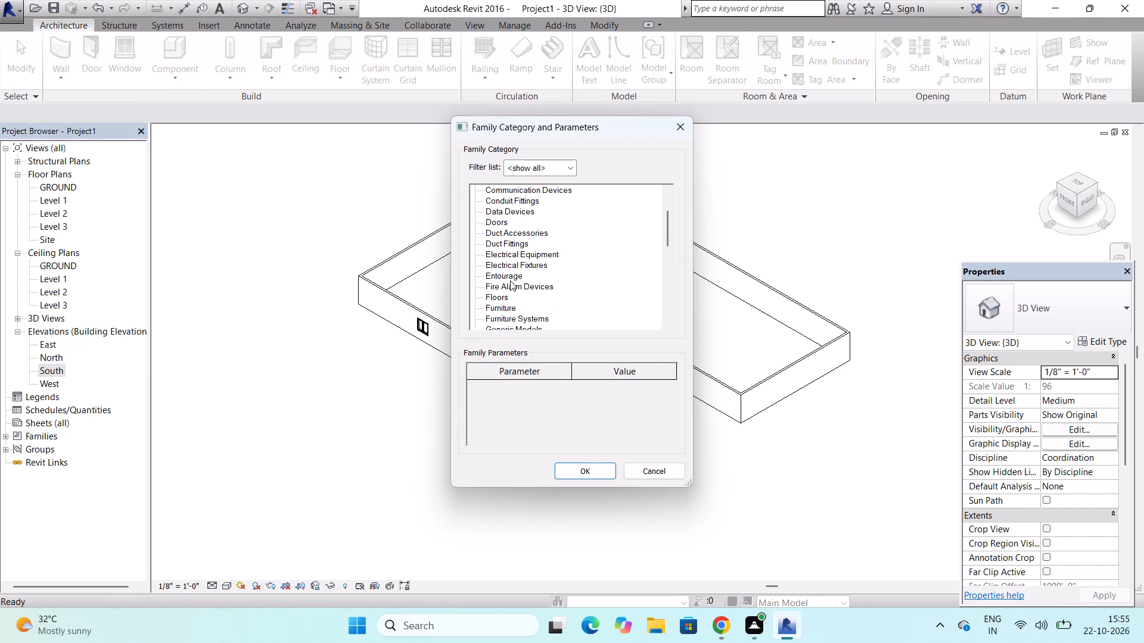
pyautogui.scroll(-20, 510, 280)
pyautogui.scroll(-6, 510, 280)
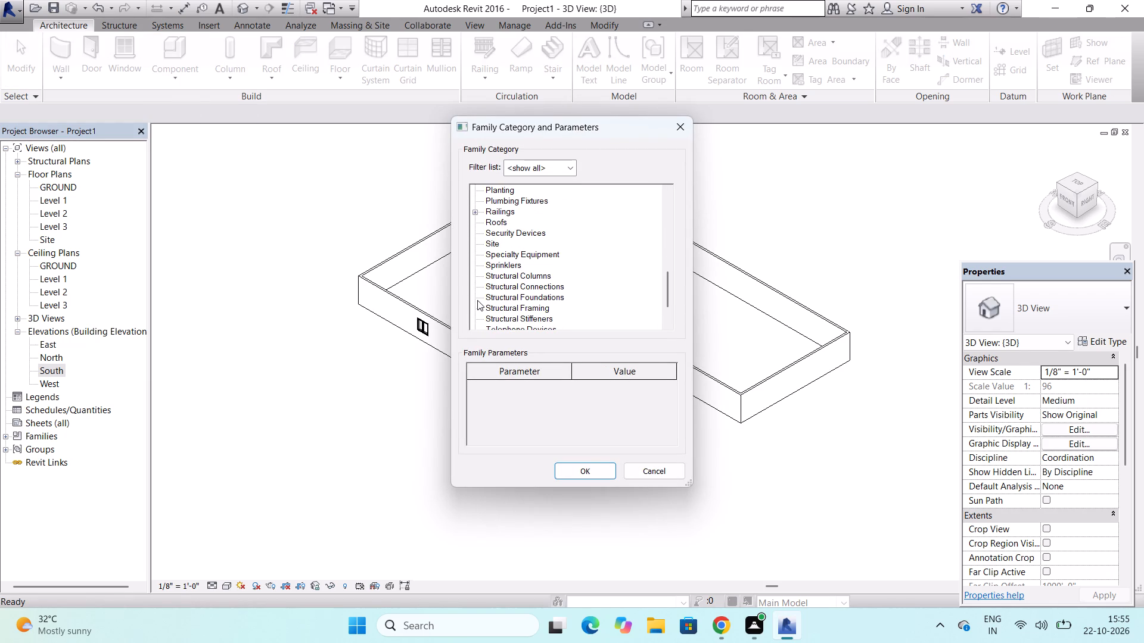
pyautogui.click(486, 301)
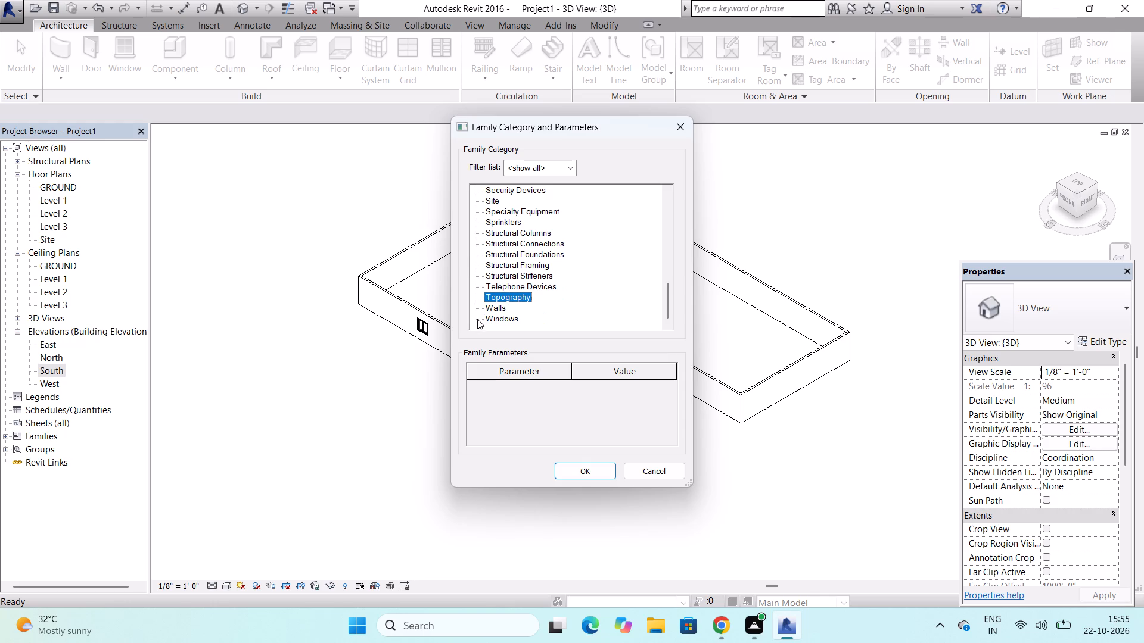
pyautogui.click(496, 304)
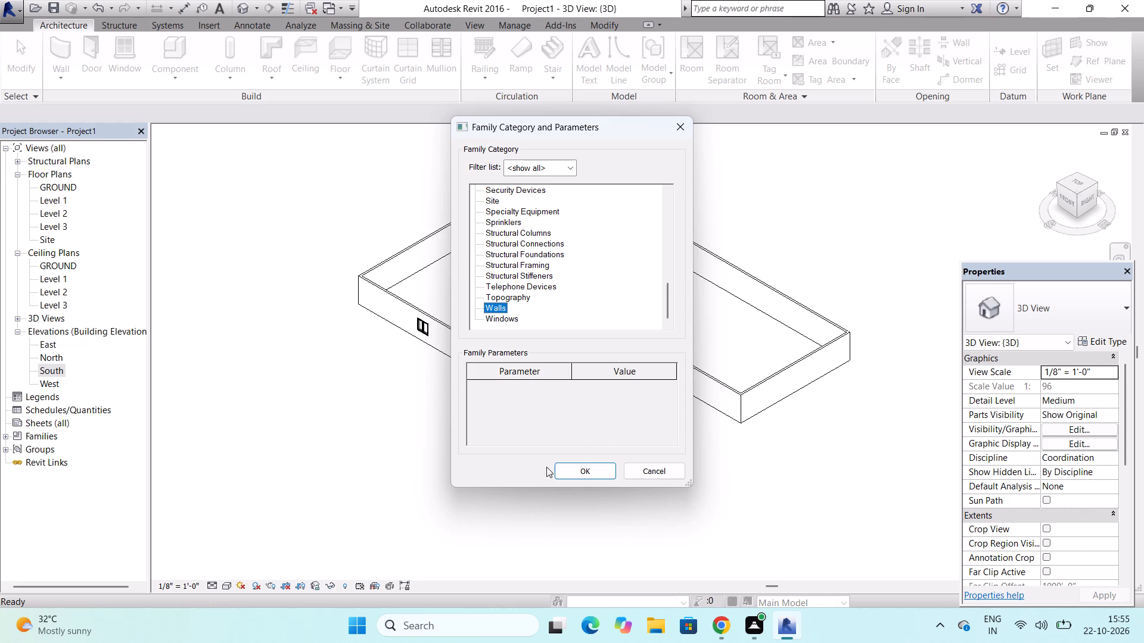
pyautogui.click(561, 467)
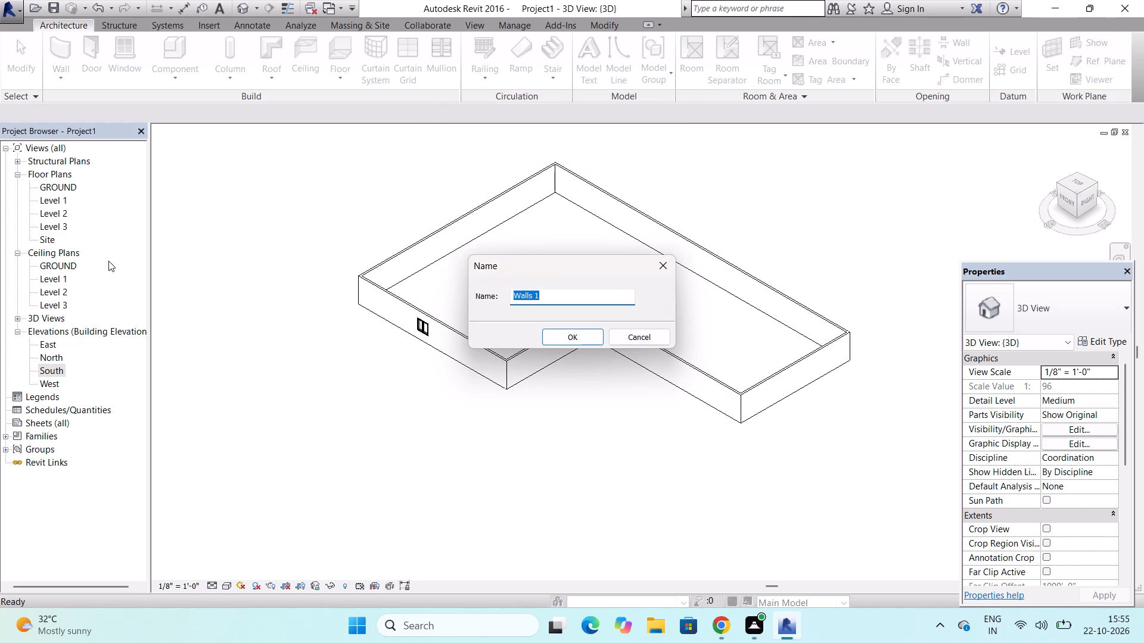
pyautogui.click(580, 336)
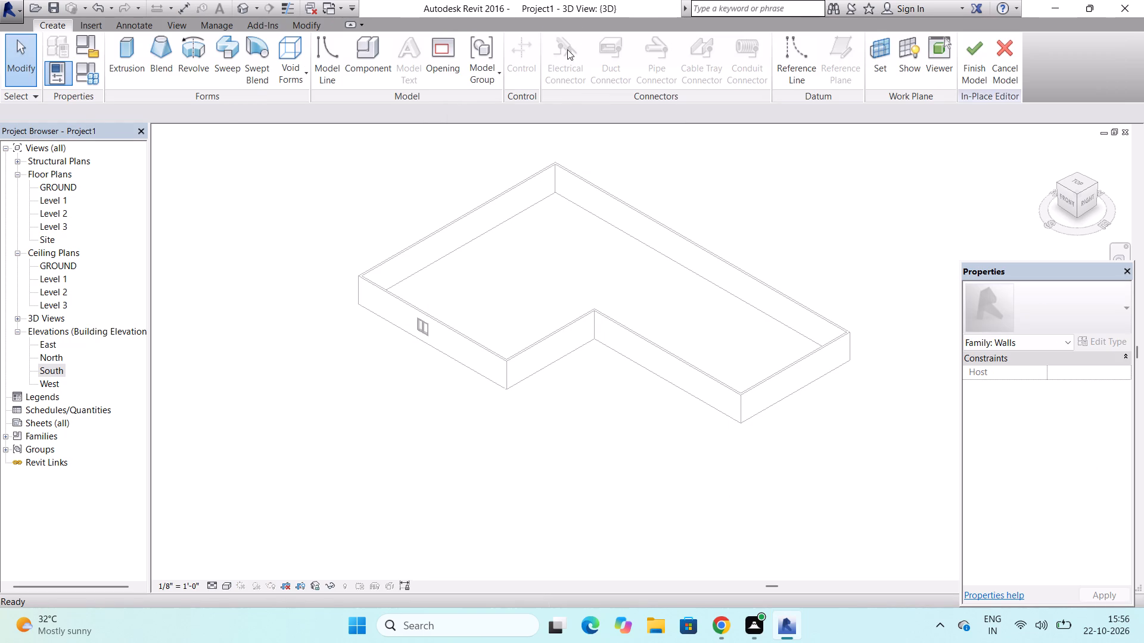
# Set the work plane by picking the outer face of the recessed south wall, and start an Extrusion on it.
pyautogui.click(873, 60)
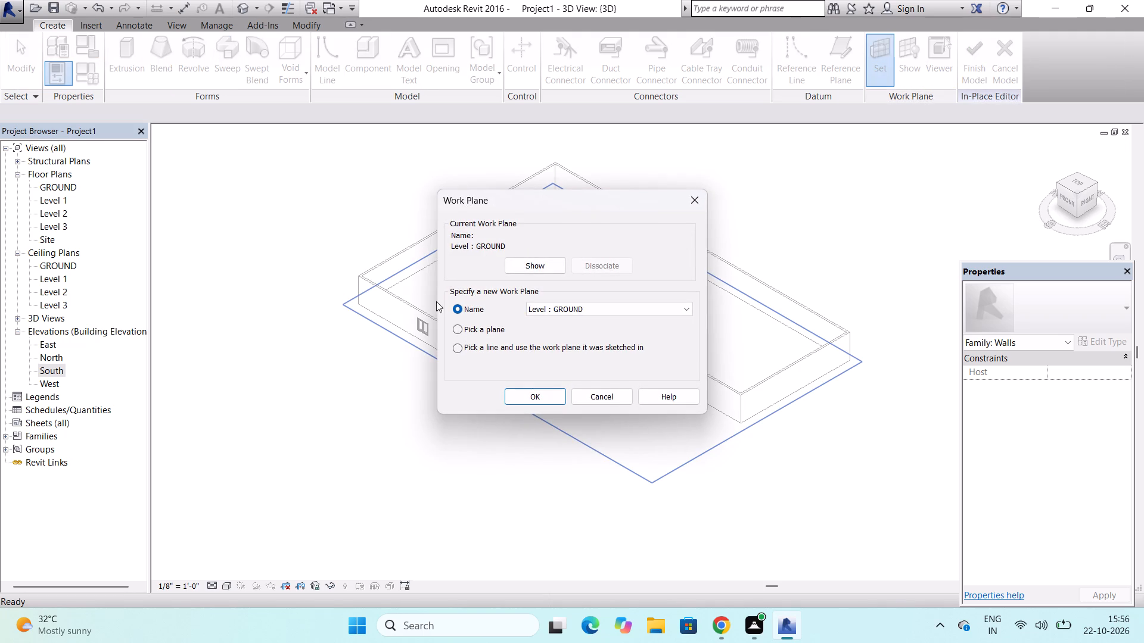
pyautogui.click(452, 329)
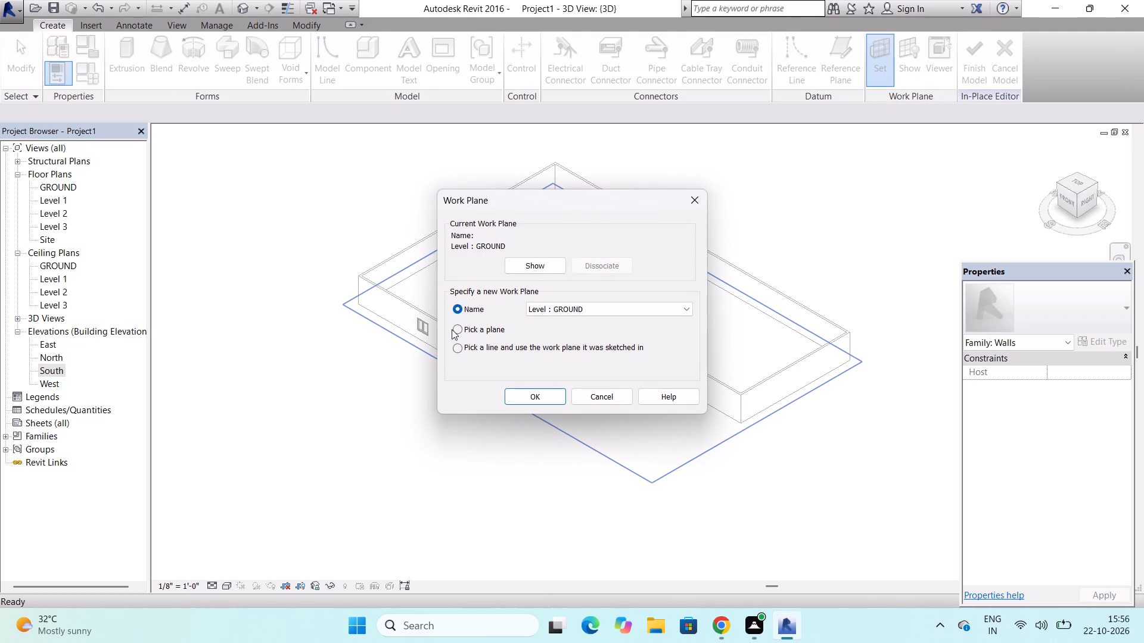
pyautogui.click(465, 329)
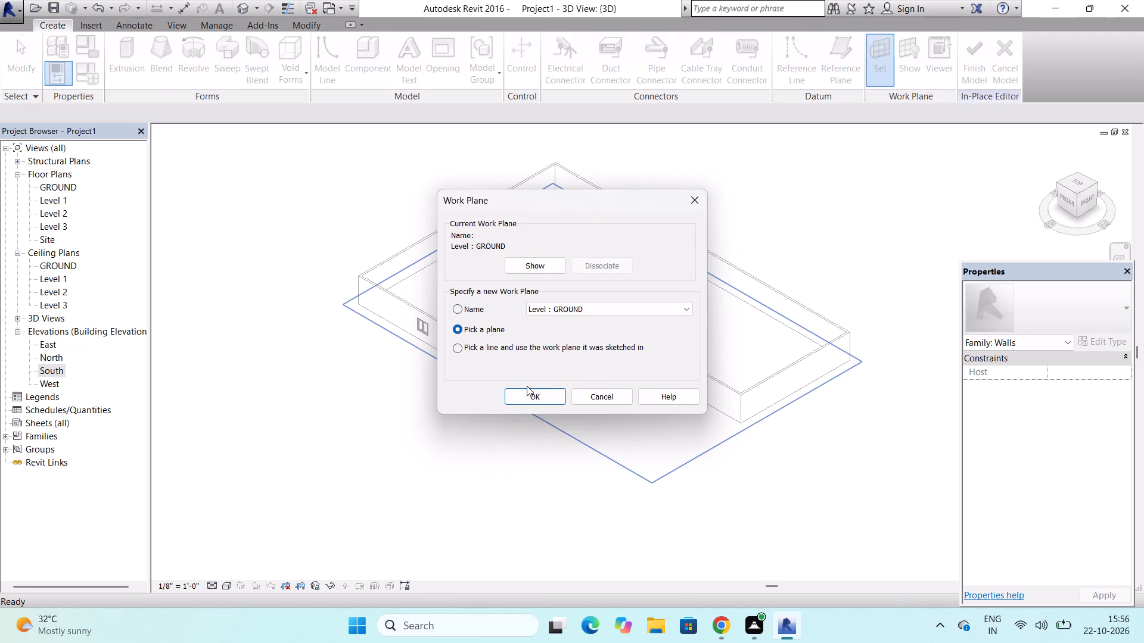
pyautogui.click(528, 389)
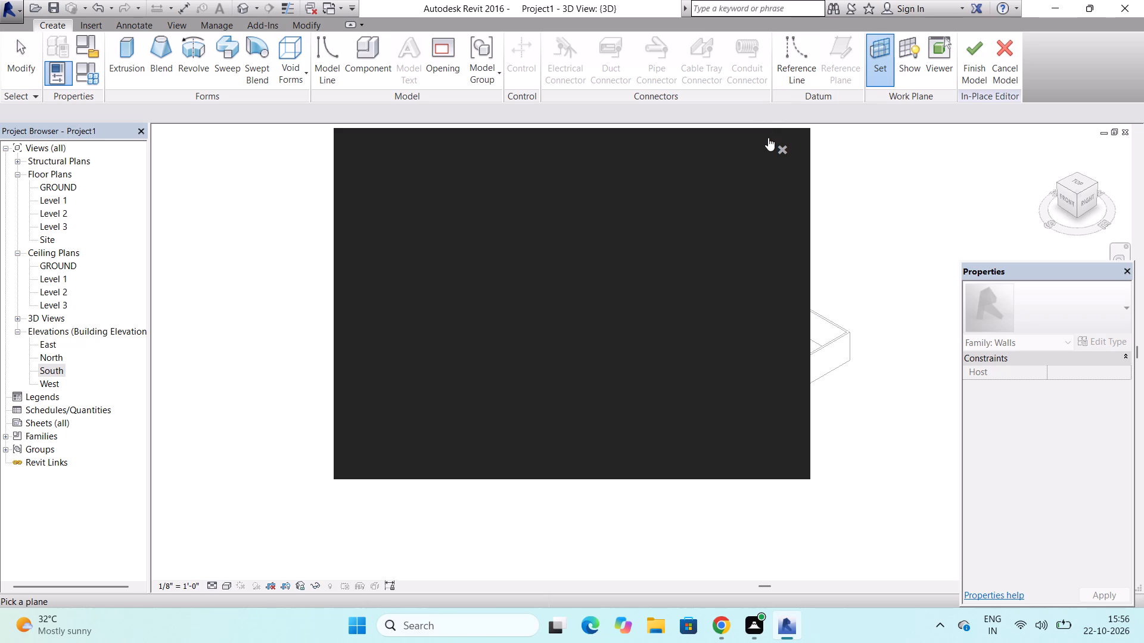
pyautogui.click(782, 152)
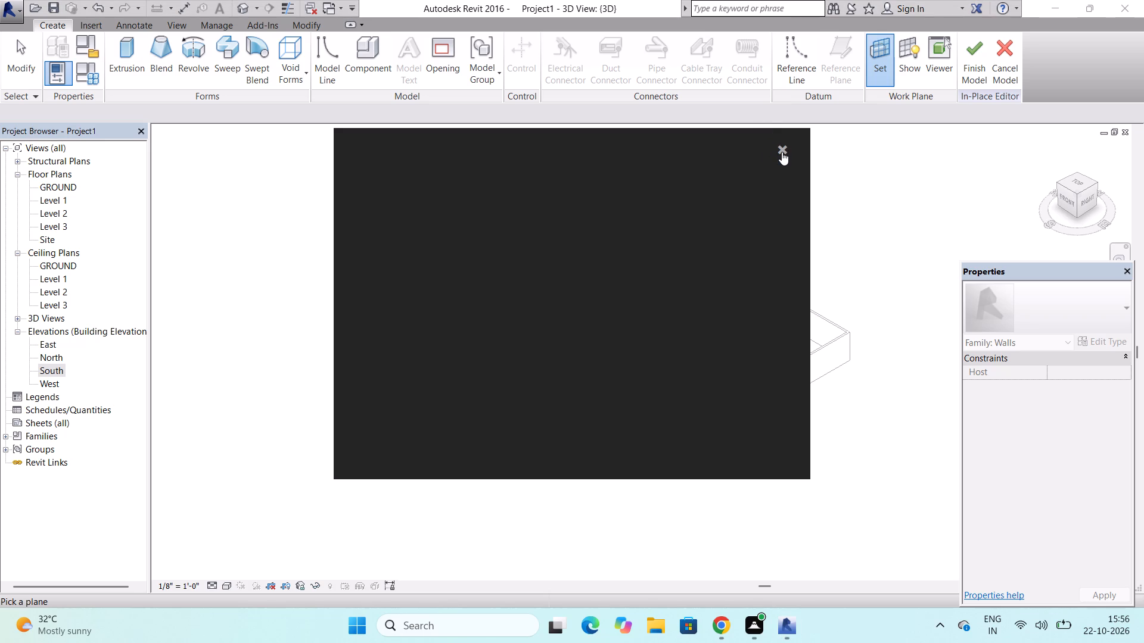
pyautogui.scroll(3, 689, 374)
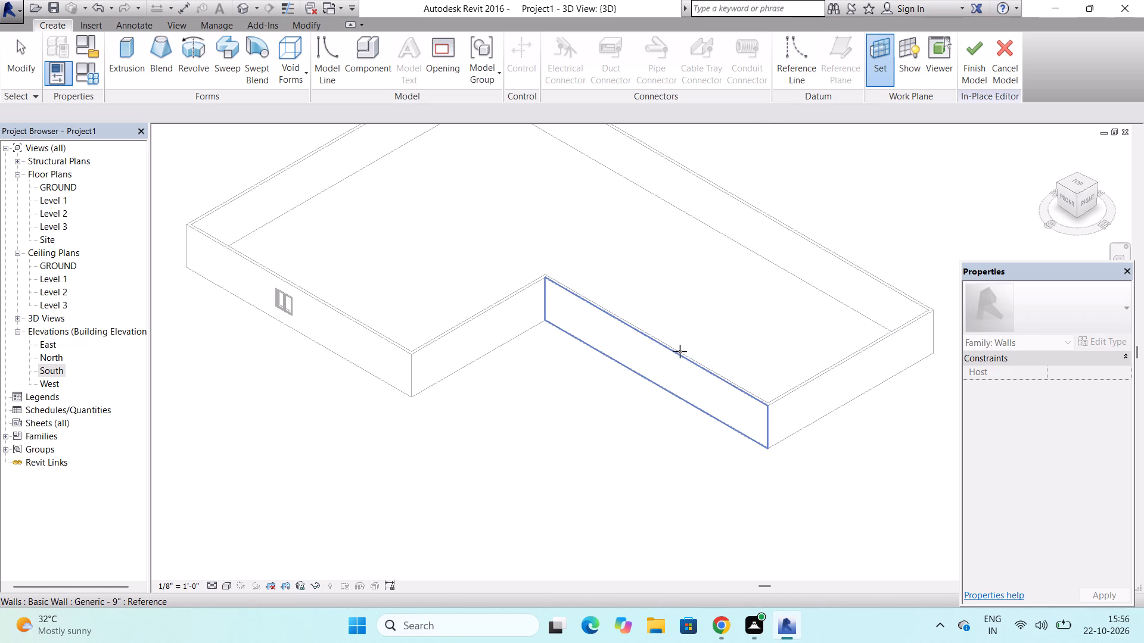
pyautogui.click(680, 351)
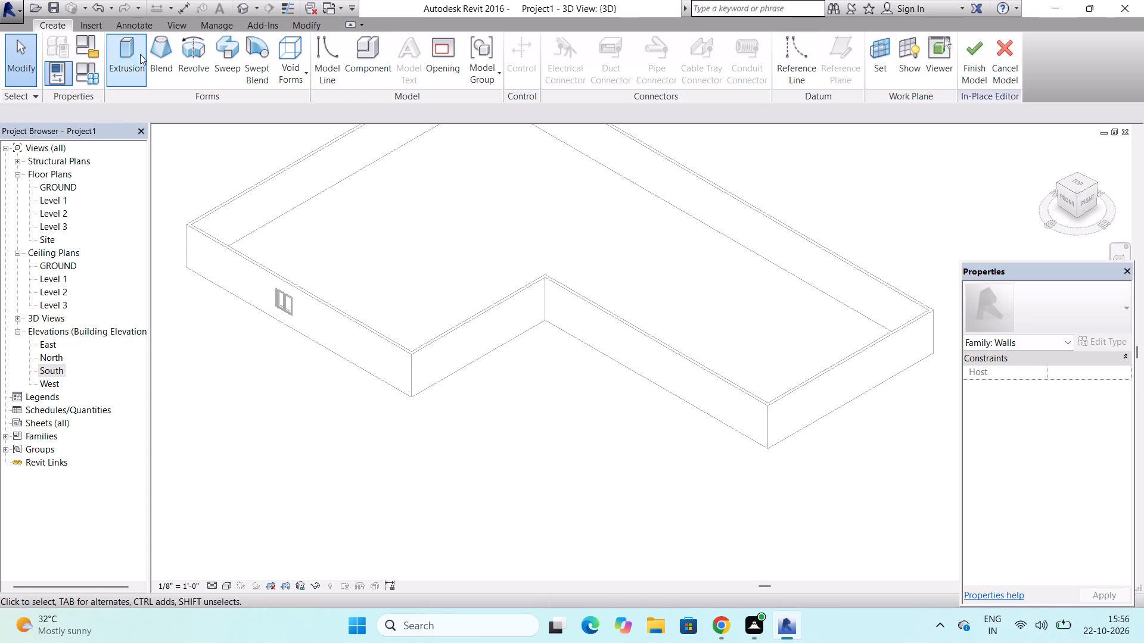
pyautogui.click(136, 46)
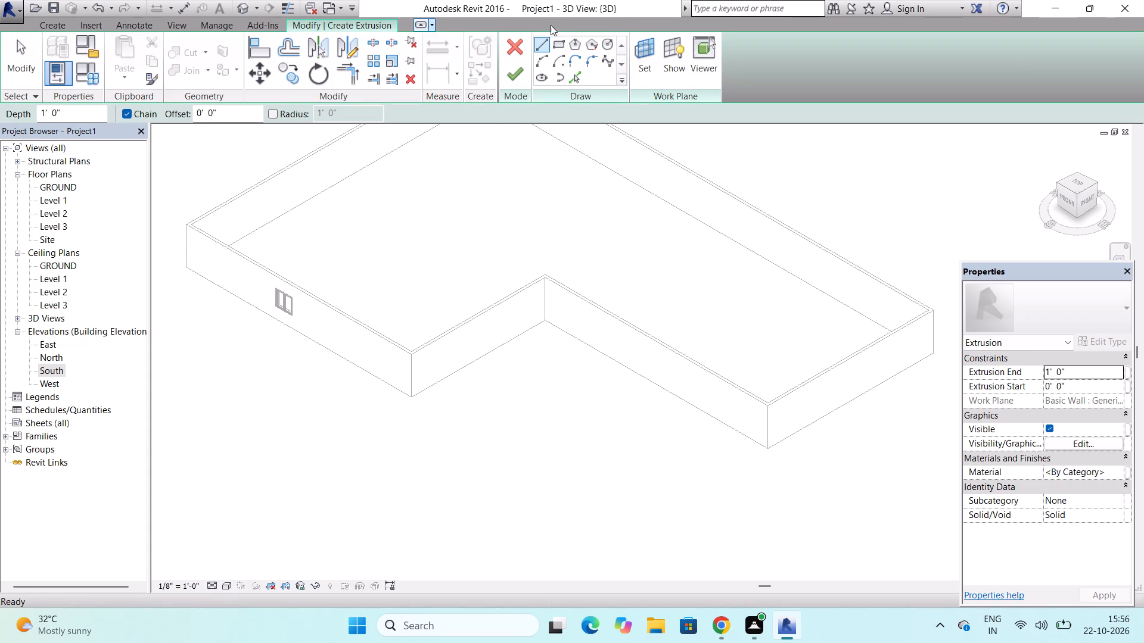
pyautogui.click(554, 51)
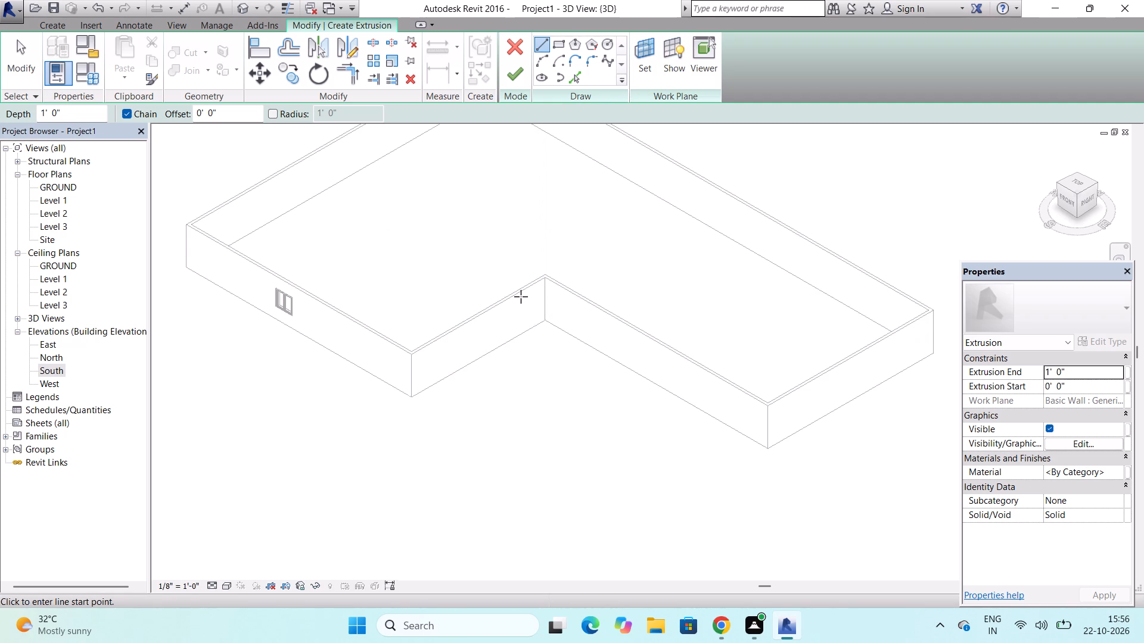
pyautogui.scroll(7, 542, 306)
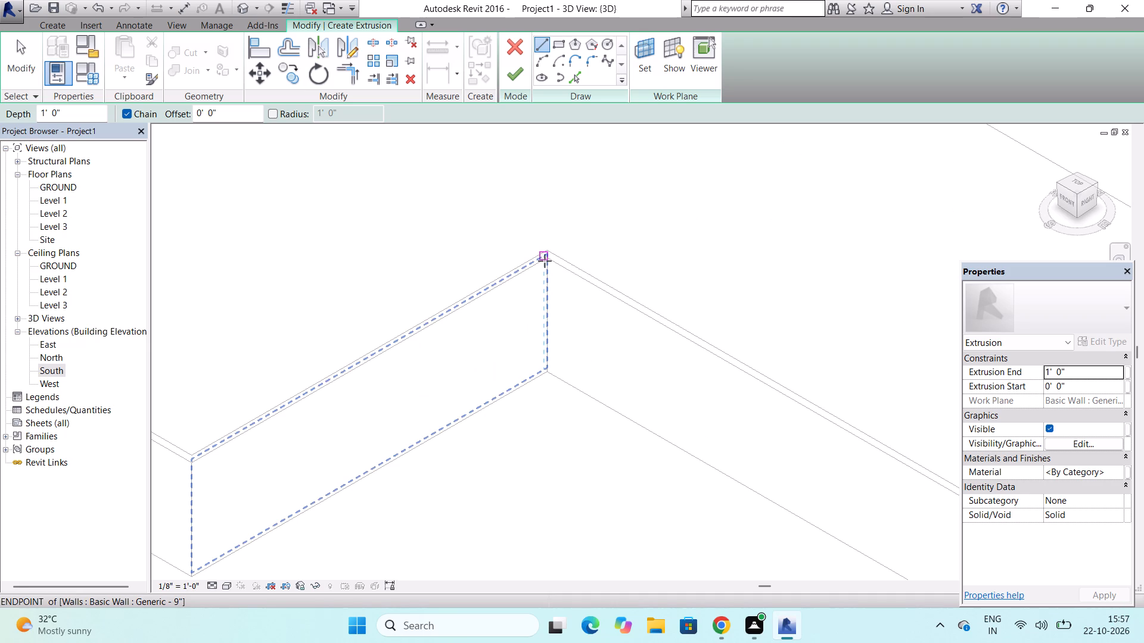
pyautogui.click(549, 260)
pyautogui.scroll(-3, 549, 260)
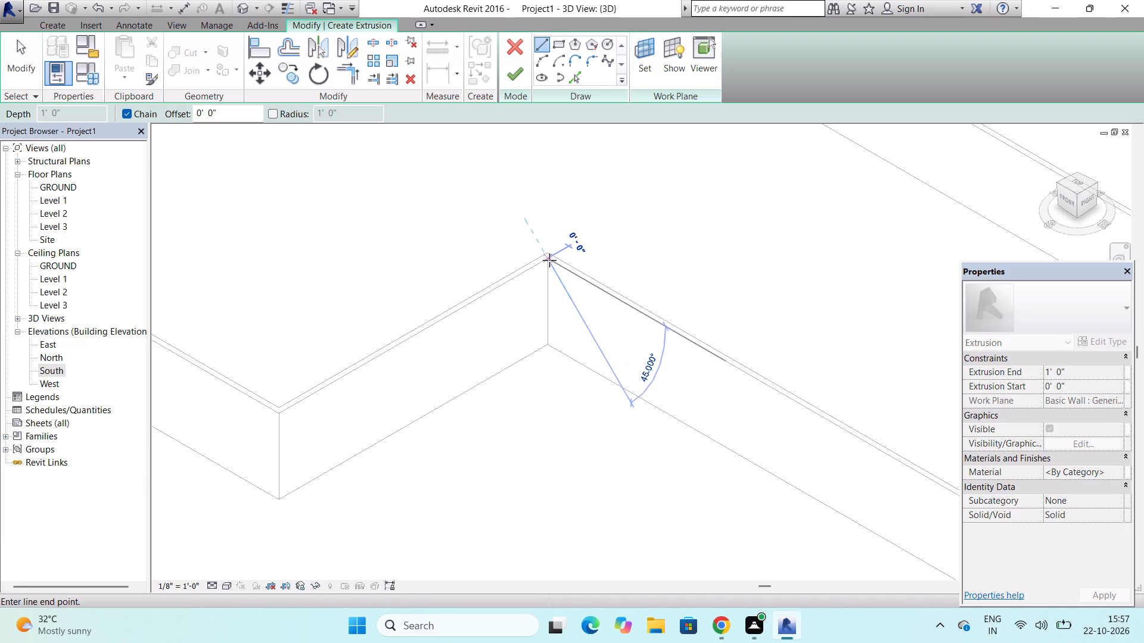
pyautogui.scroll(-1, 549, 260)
# Sketch a rectangle about 33' 2" by 10' 0" on the recessed wall face from its inner-corner top, and finish the 1' 0" deep extrusion.
pyautogui.click(561, 46)
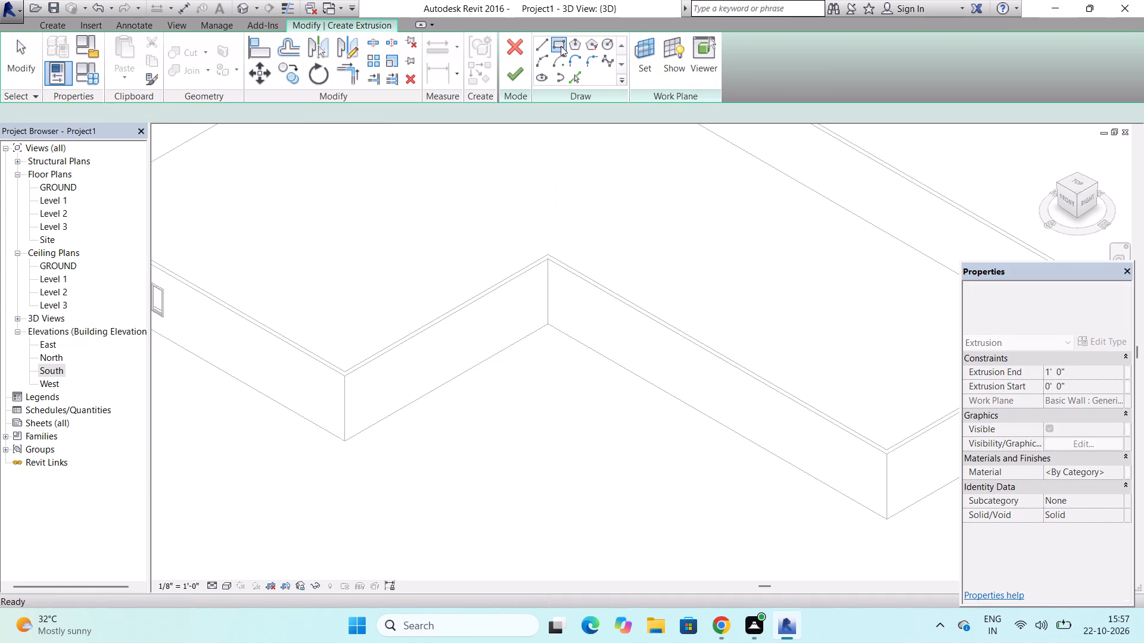
pyautogui.scroll(5, 537, 273)
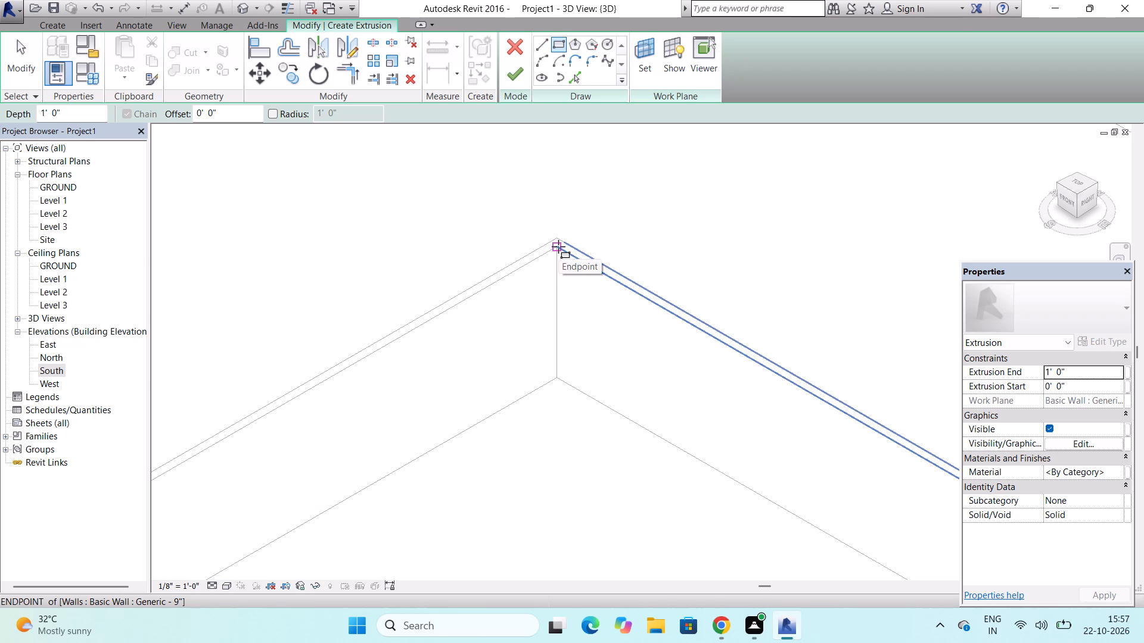
pyautogui.click(558, 246)
pyautogui.scroll(-6, 558, 246)
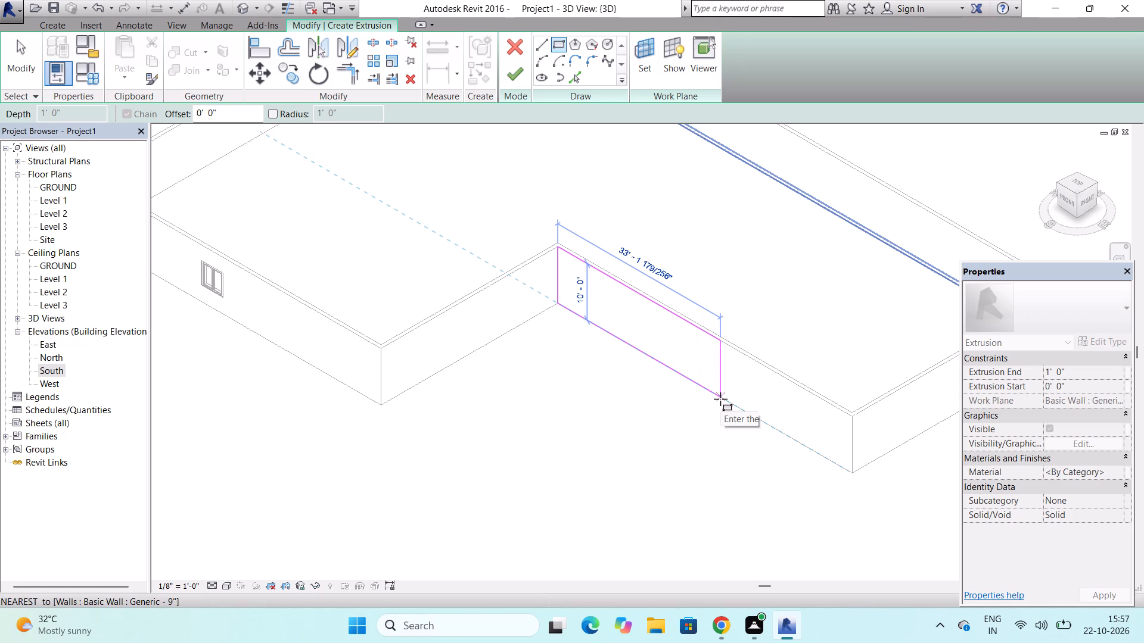
pyautogui.click(720, 399)
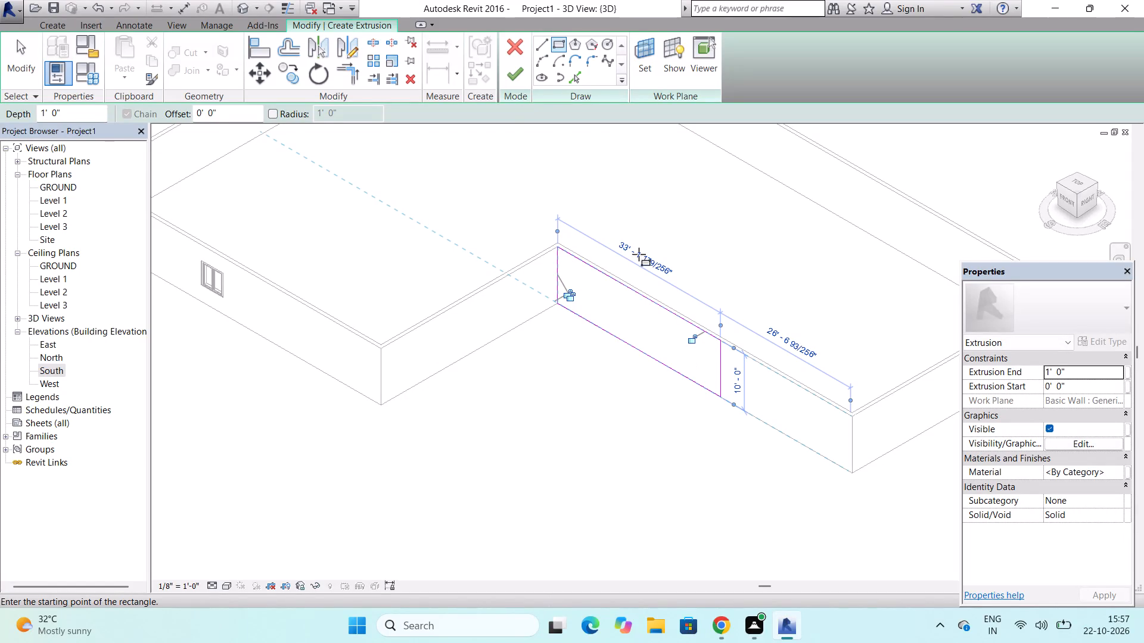
pyautogui.click(512, 80)
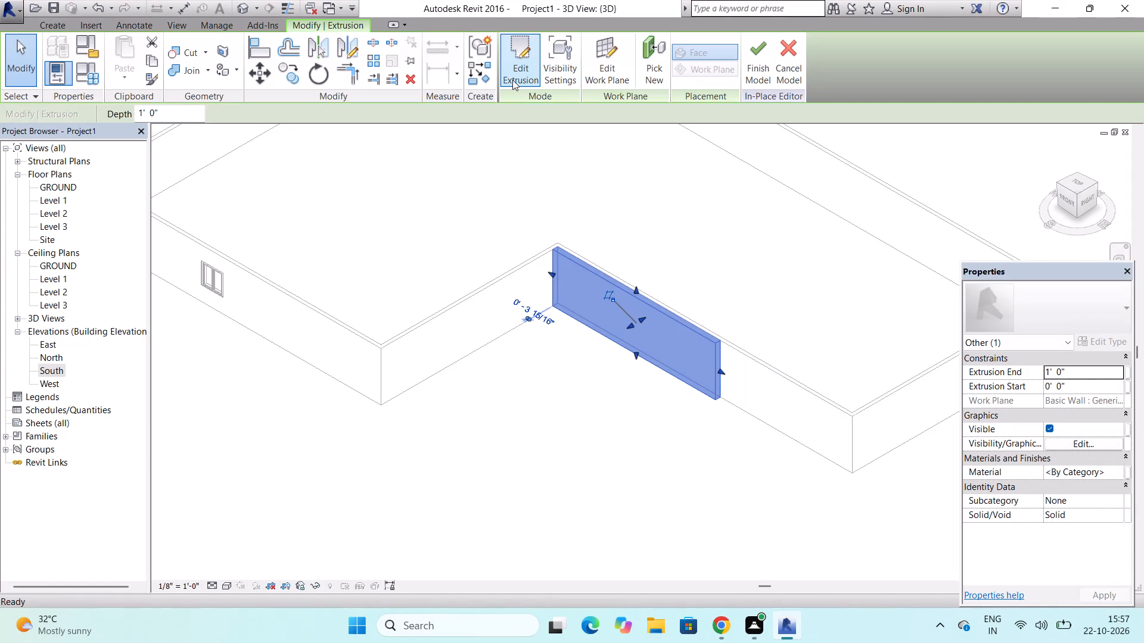
pyautogui.press('Escape')
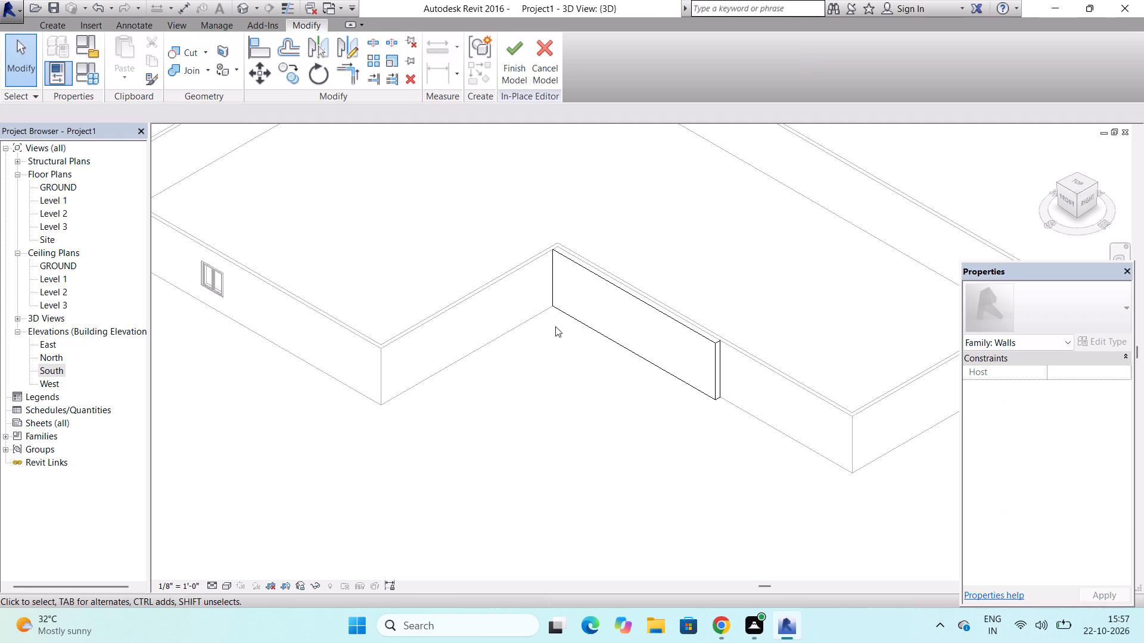
pyautogui.press('Escape')
pyautogui.press('Escape')
# Finish the in-place wall model and dismiss the notification card.
pyautogui.scroll(-6, 557, 315)
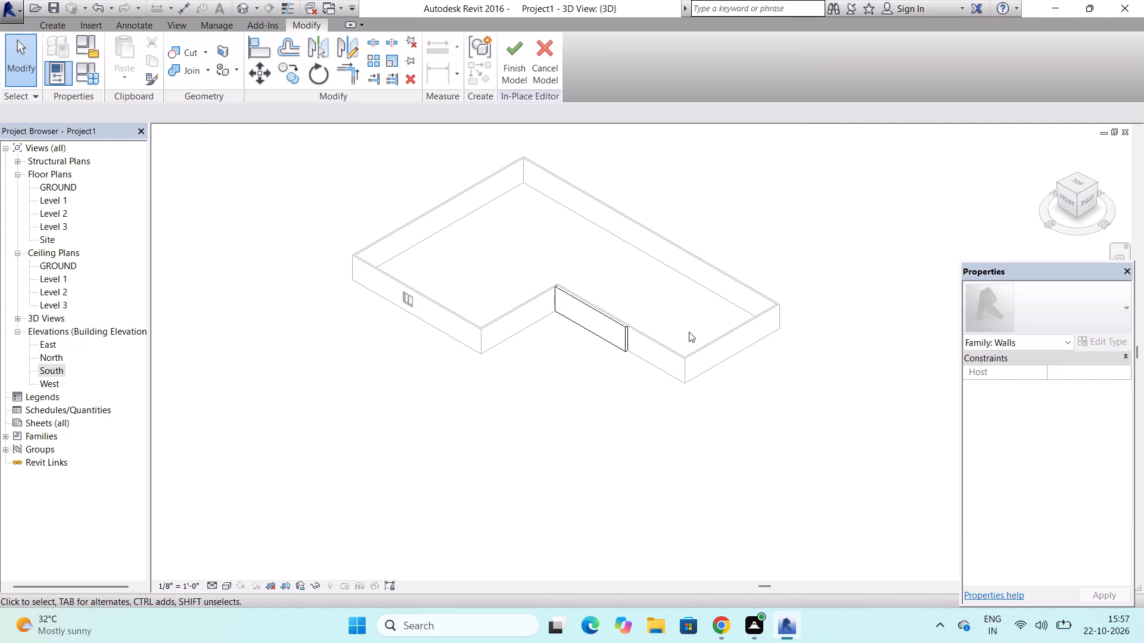
pyautogui.click(711, 344)
pyautogui.click(509, 67)
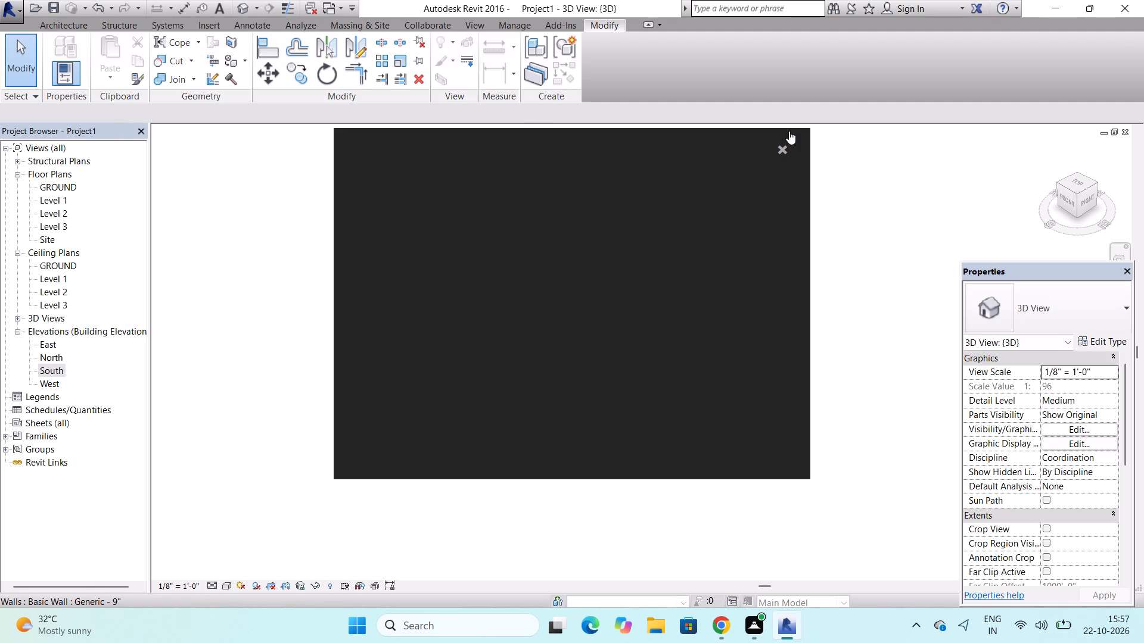
pyautogui.click(786, 151)
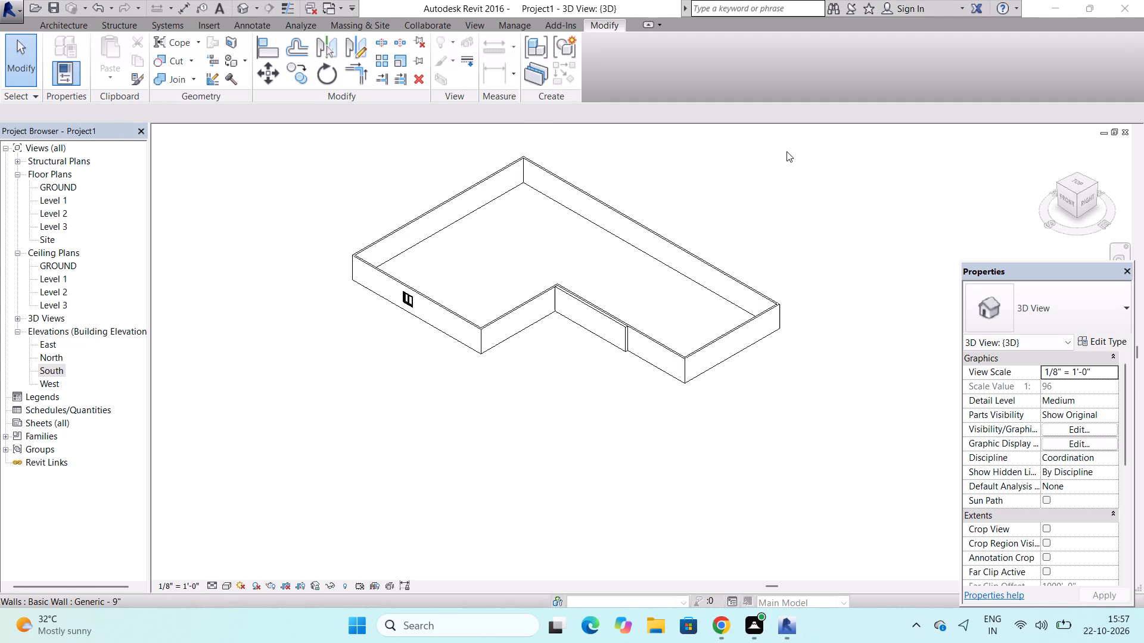
# Open the GROUND floor plan.
pyautogui.doubleClick(62, 183)
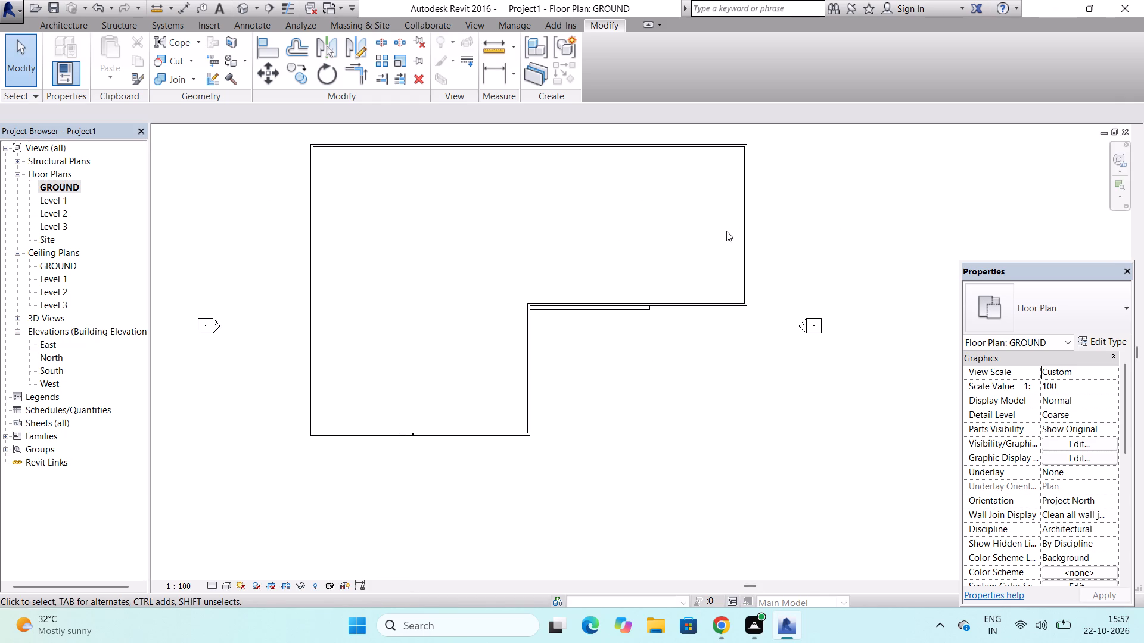
# Move the east wall inward until its outer face lines up with the end of the in-place wall piece.
pyautogui.click(745, 227)
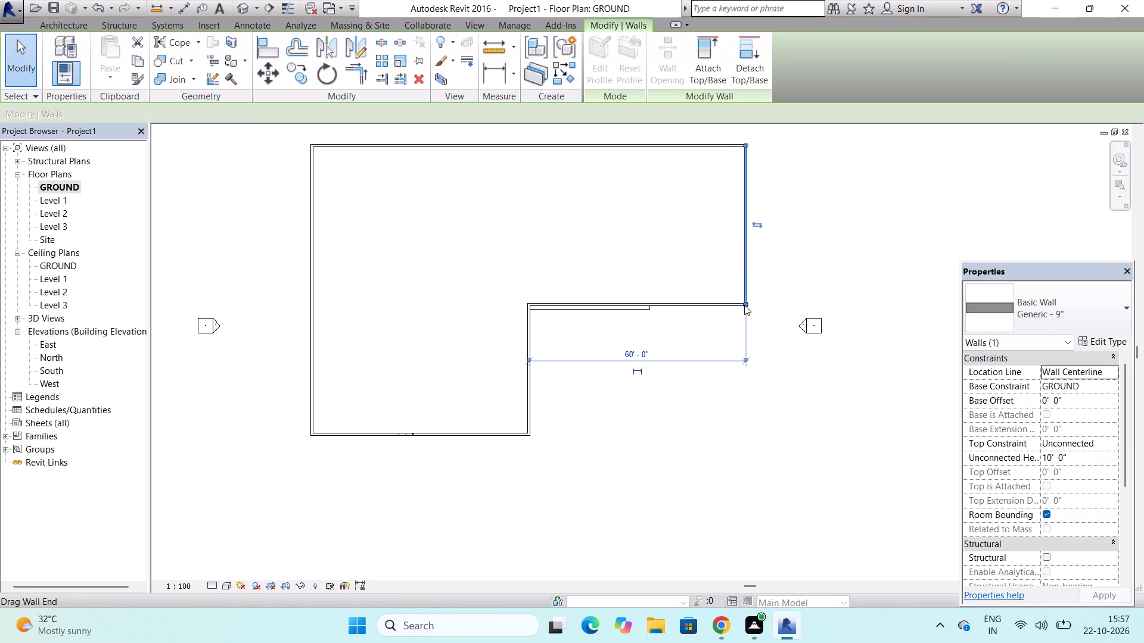
pyautogui.moveTo(744, 283); pyautogui.dragTo(657, 288)
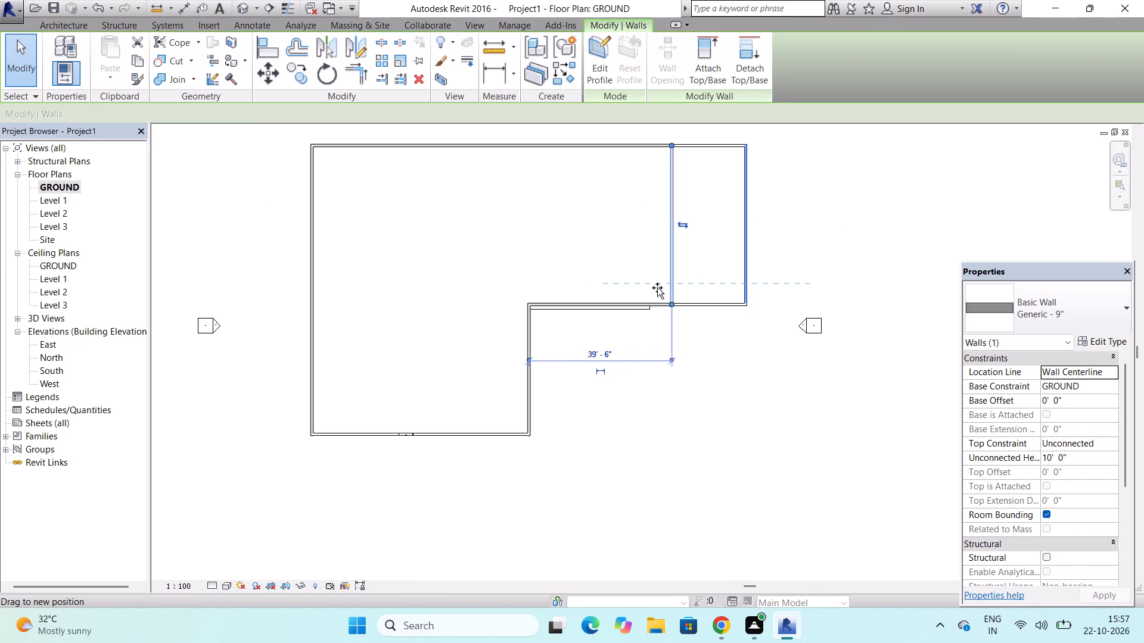
pyautogui.moveTo(657, 288); pyautogui.dragTo(642, 295)
pyautogui.scroll(10, 642, 295)
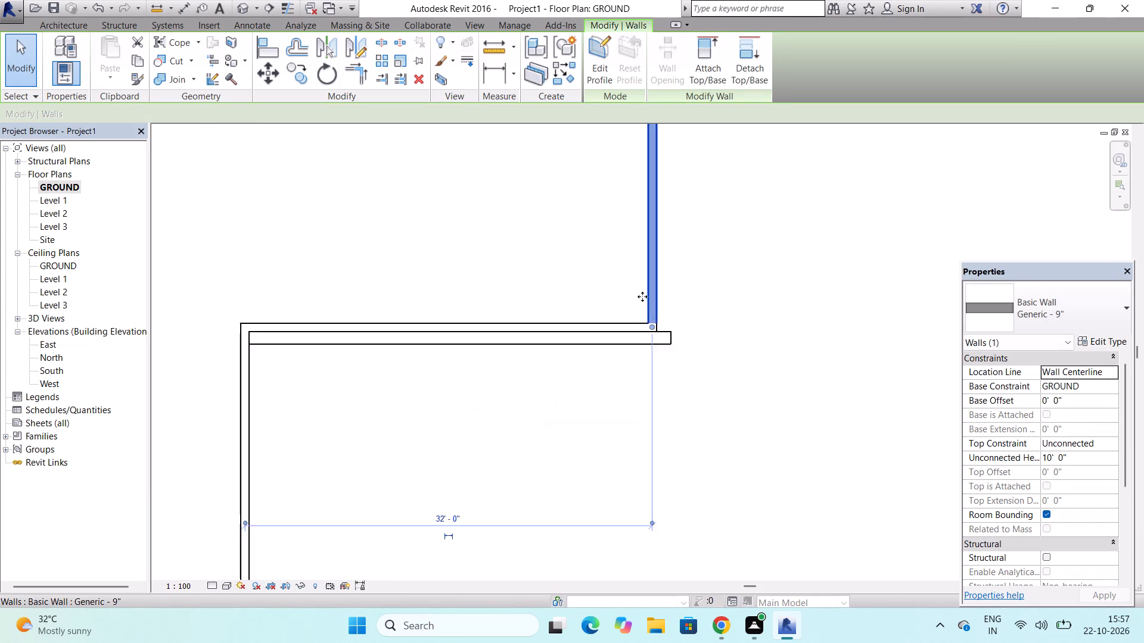
pyautogui.scroll(4, 651, 319)
pyautogui.scroll(6, 677, 363)
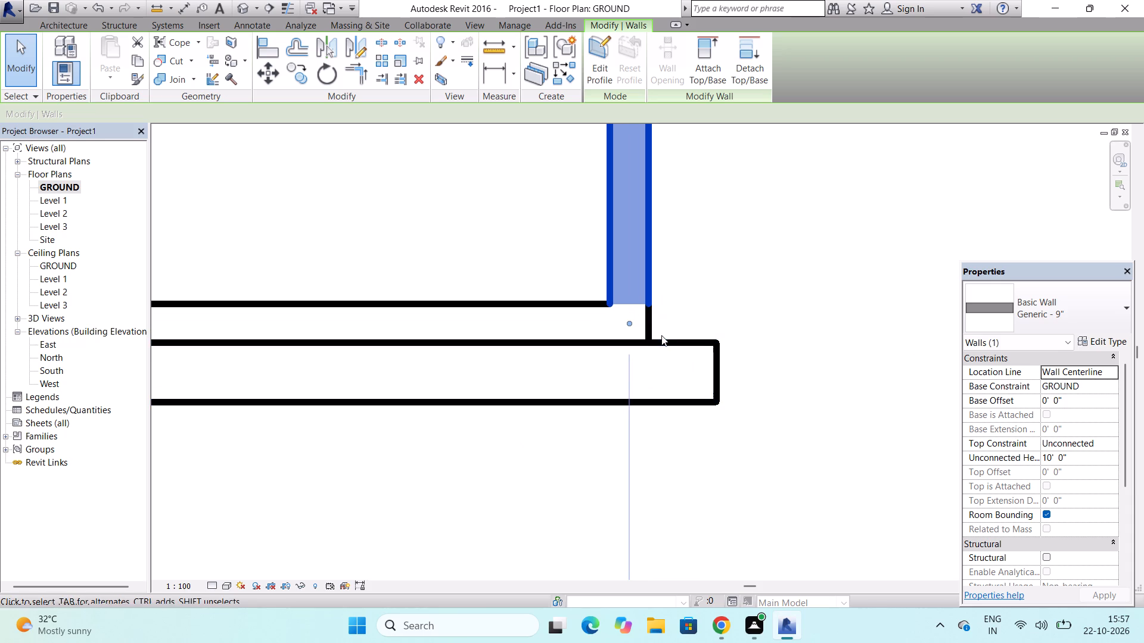
pyautogui.moveTo(619, 263); pyautogui.dragTo(660, 264)
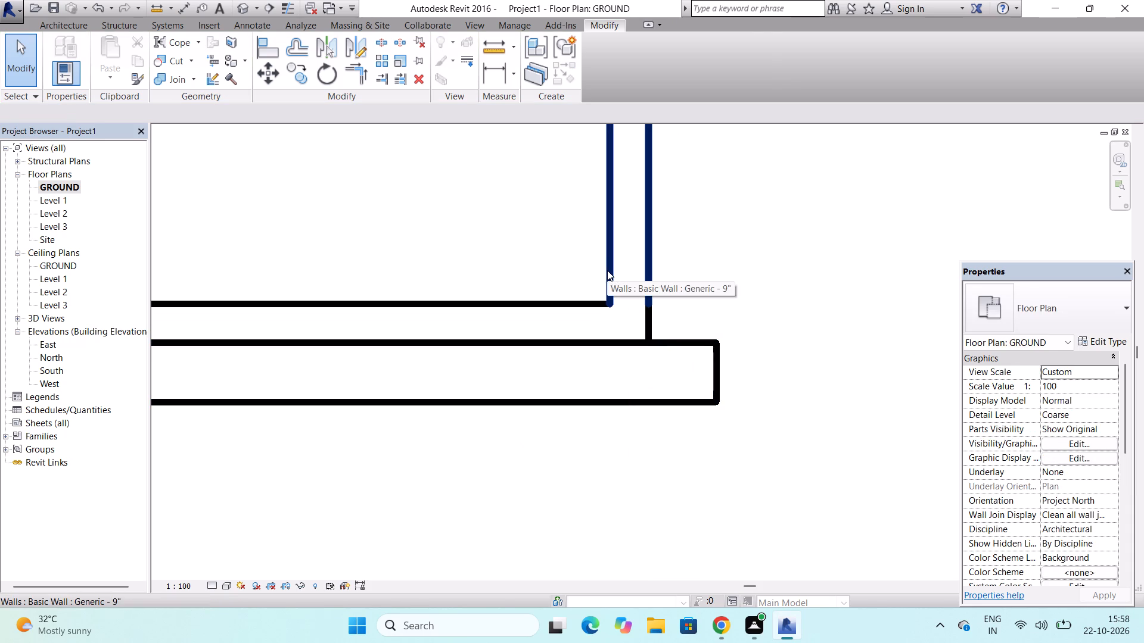
pyautogui.moveTo(607, 270); pyautogui.dragTo(668, 267)
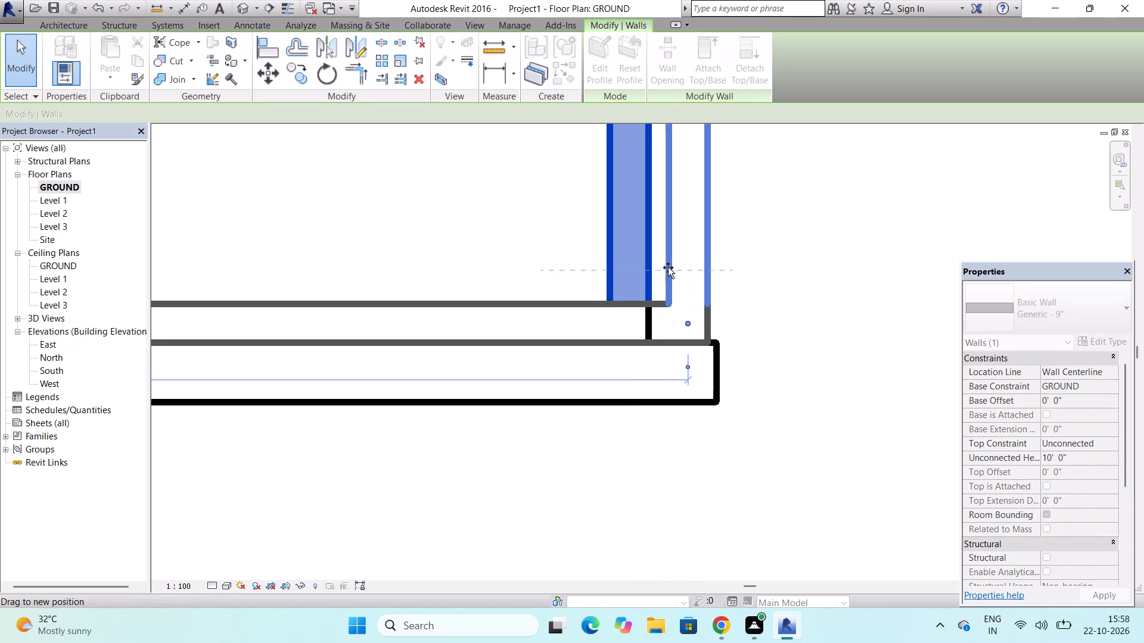
pyautogui.moveTo(668, 267); pyautogui.dragTo(677, 268)
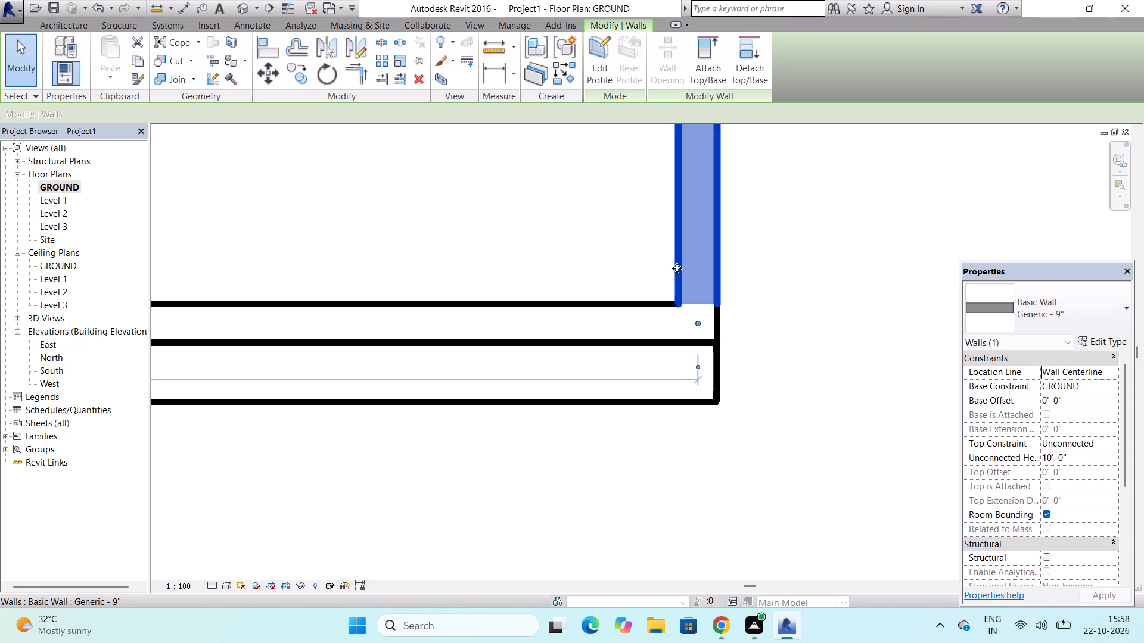
pyautogui.scroll(-9, 677, 269)
pyautogui.scroll(-6, 608, 311)
pyautogui.press('Escape')
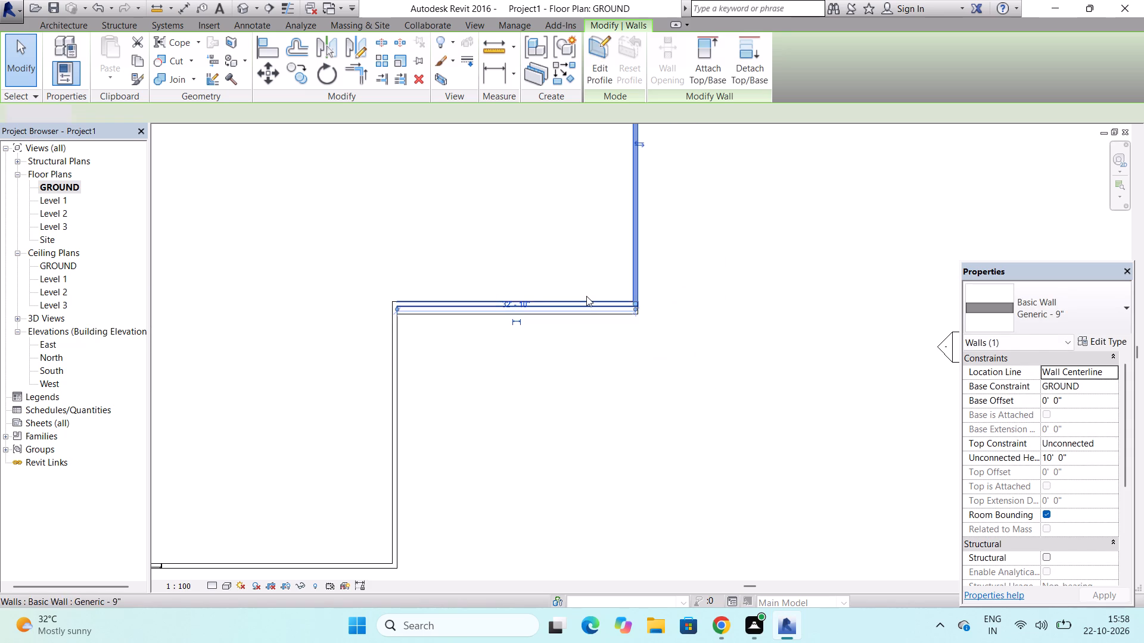
pyautogui.press('Escape')
pyautogui.press('Escape')
pyautogui.press('Escape')
pyautogui.press('Escape')
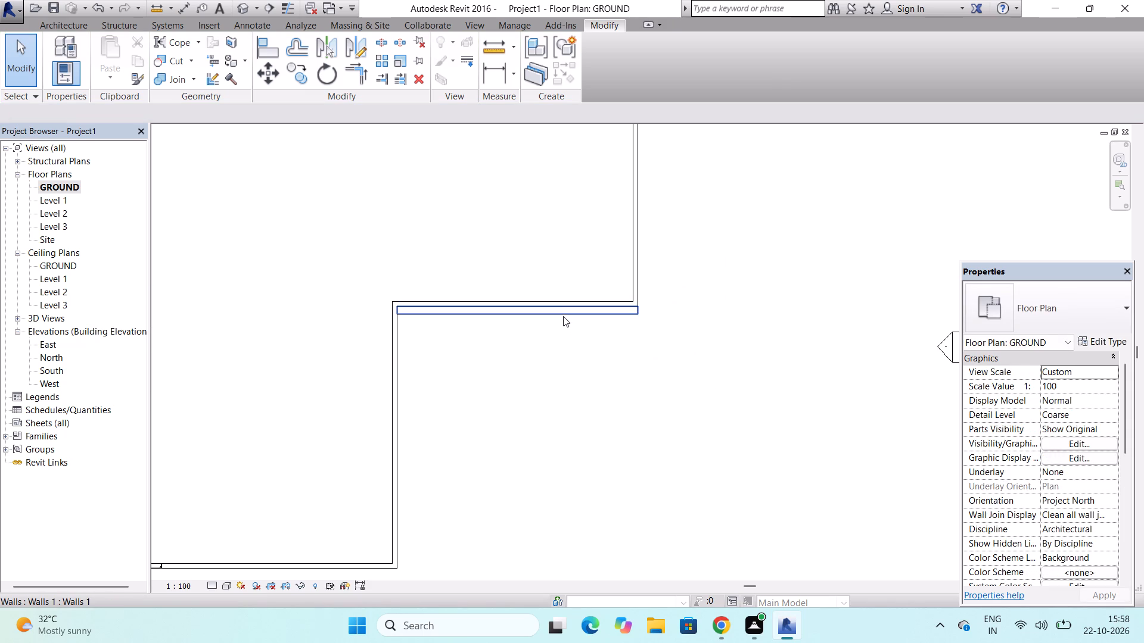
# Stretch the in-place wall piece outward from the recessed wall to a depth of about 17' 0".
pyautogui.click(562, 309)
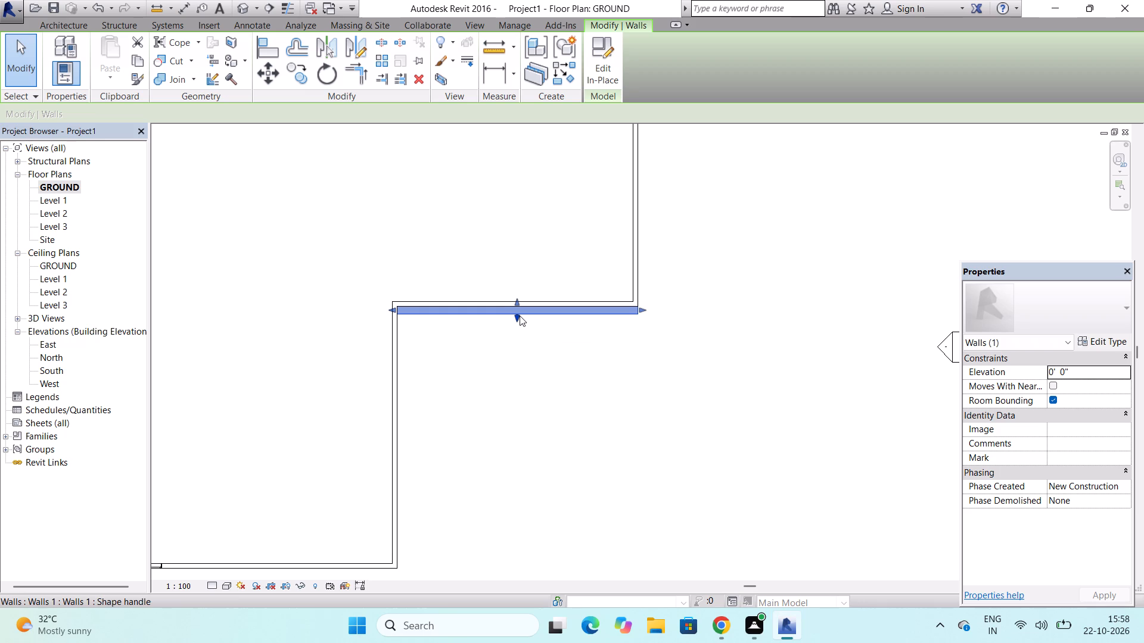
pyautogui.click(517, 316)
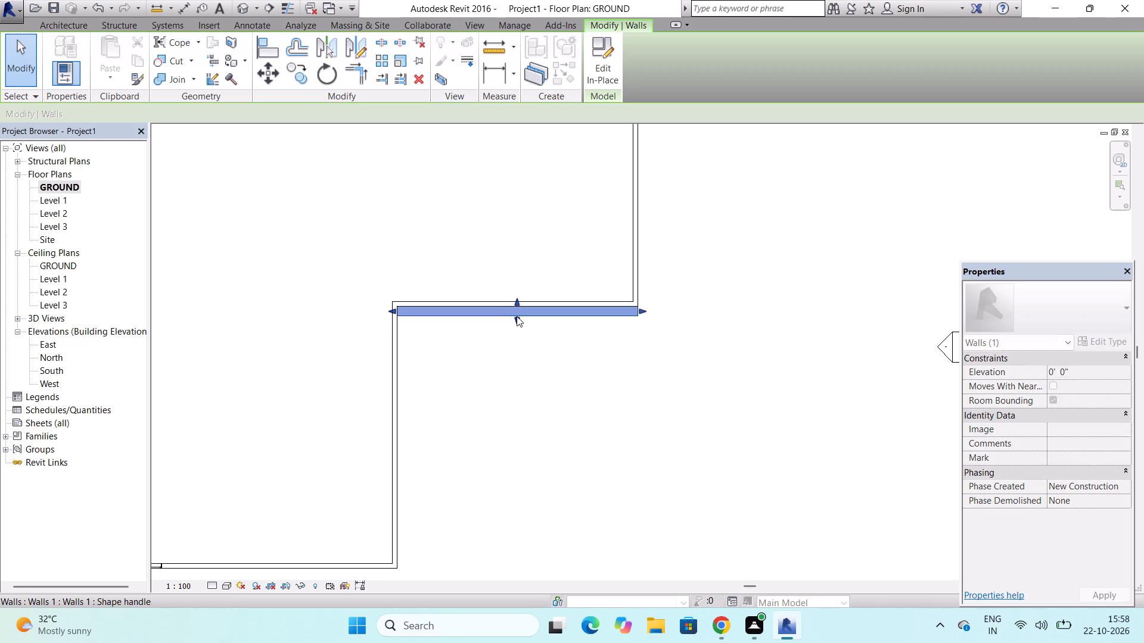
pyautogui.moveTo(517, 316); pyautogui.dragTo(508, 426)
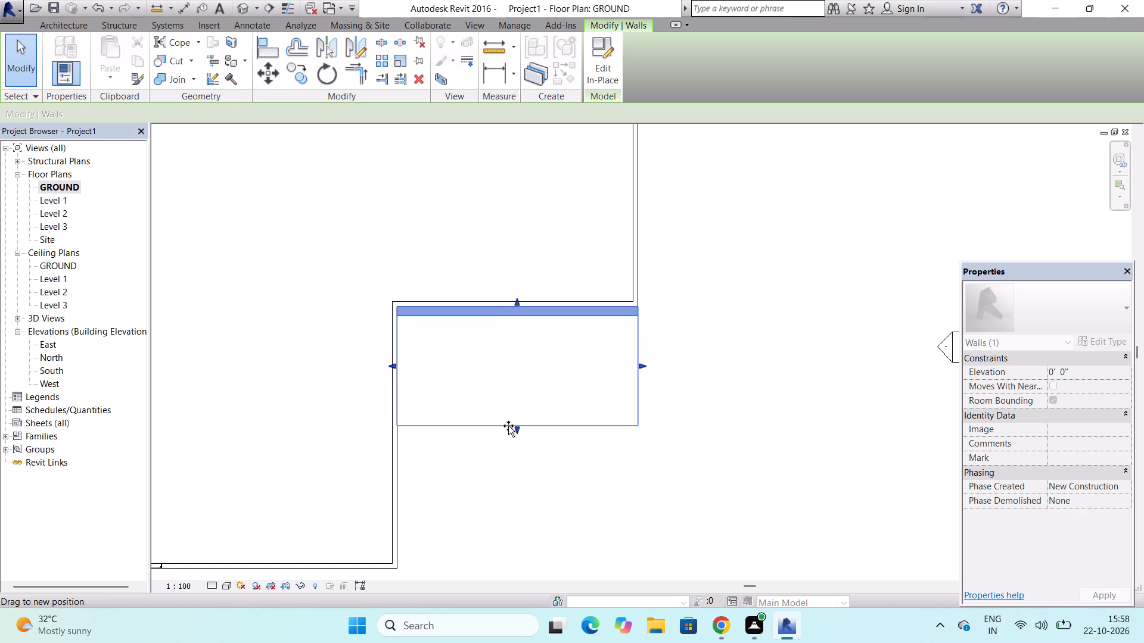
pyautogui.moveTo(508, 426); pyautogui.dragTo(508, 430)
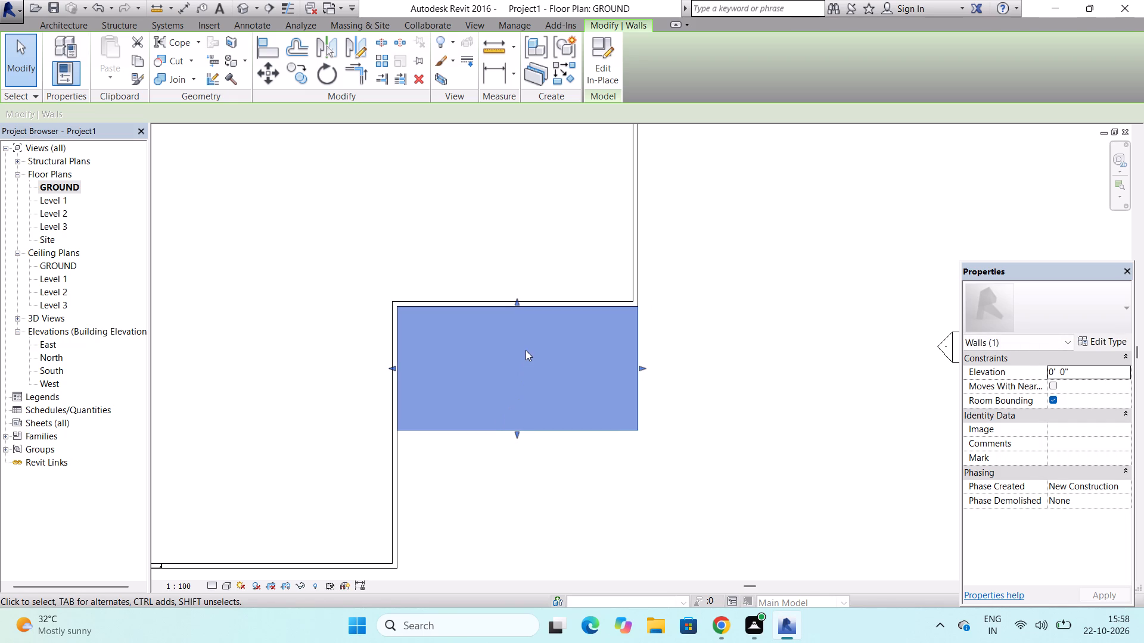
pyautogui.press('Escape')
pyautogui.press('Escape')
pyautogui.press('Escape')
pyautogui.press('Escape')
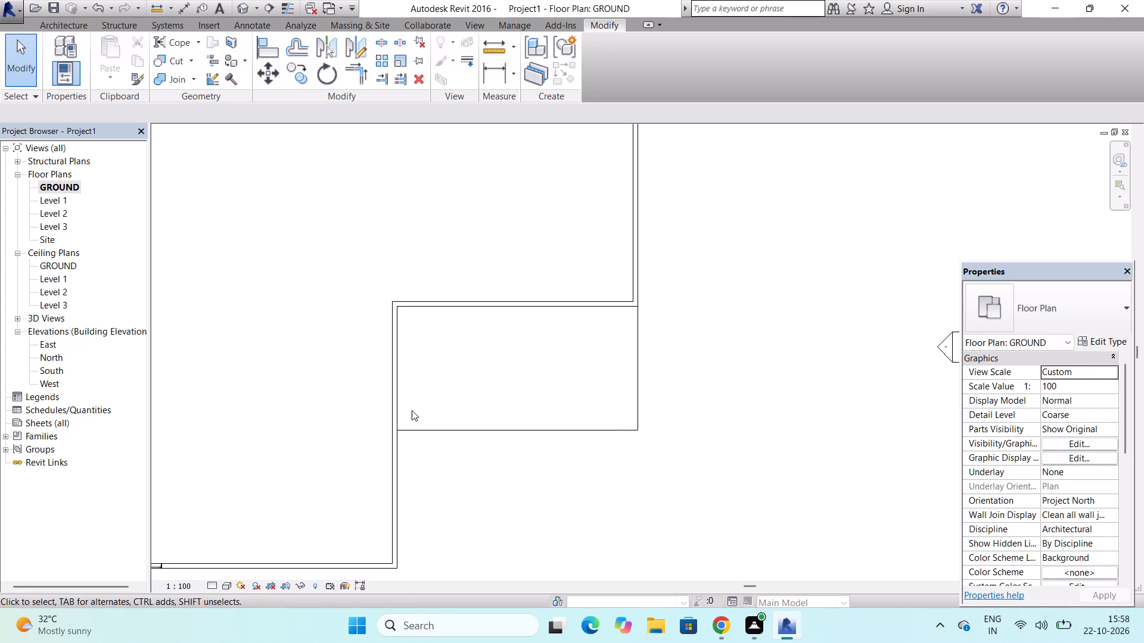
# Place an M_Single-Flush 0915 x 2134mm door in the recessed south wall, 4' 6" from the inner corner, dismissing the notification card.
pyautogui.click(55, 25)
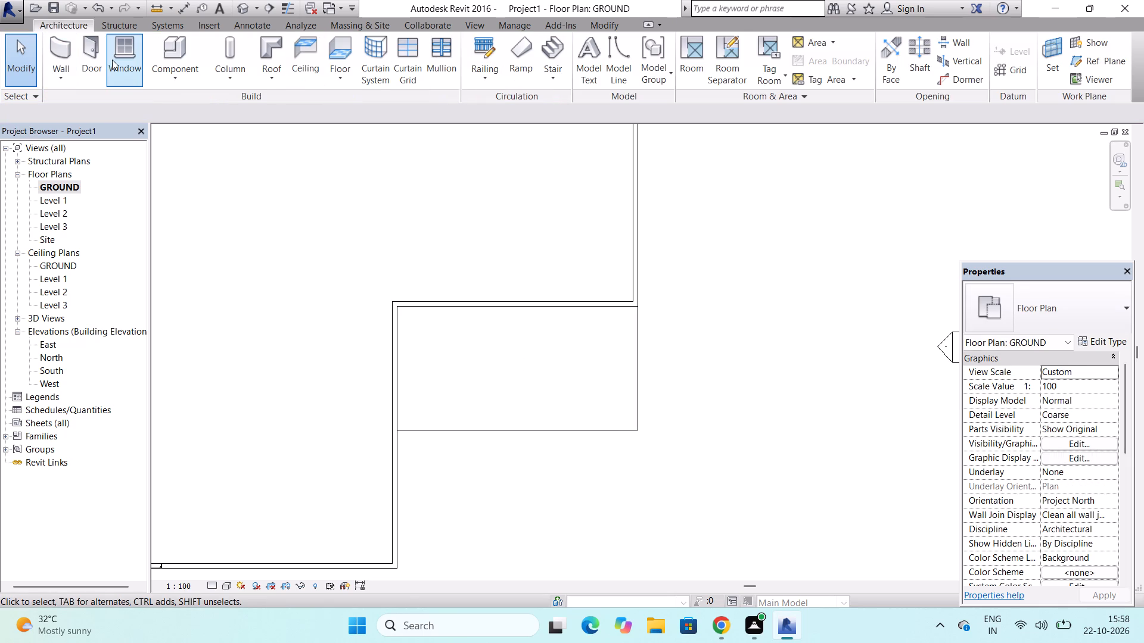
pyautogui.click(91, 55)
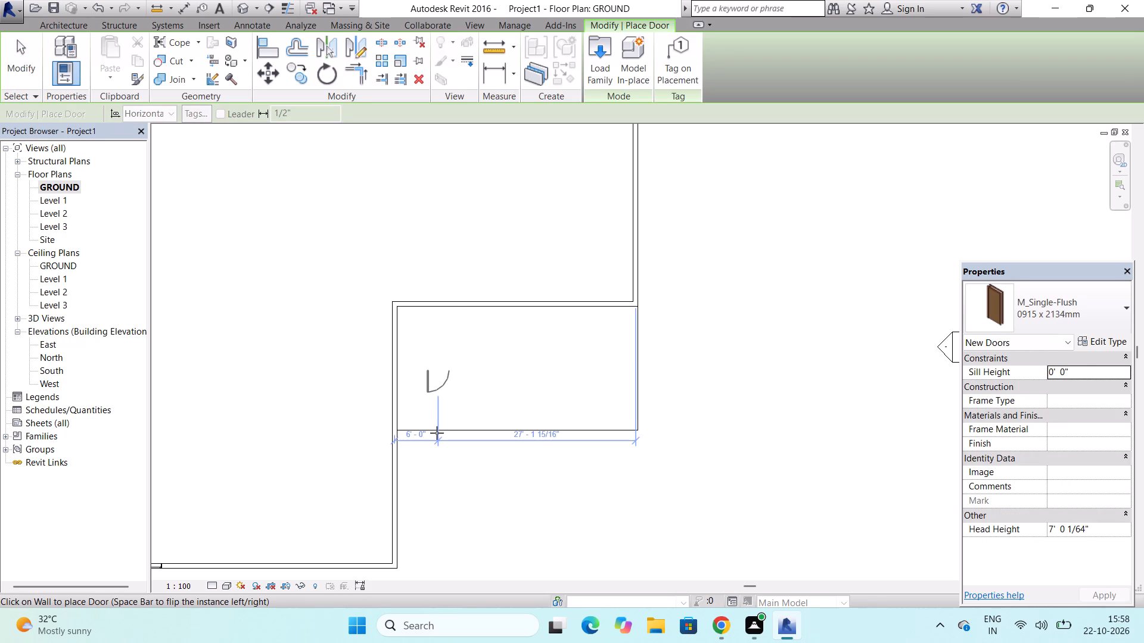
pyautogui.click(426, 299)
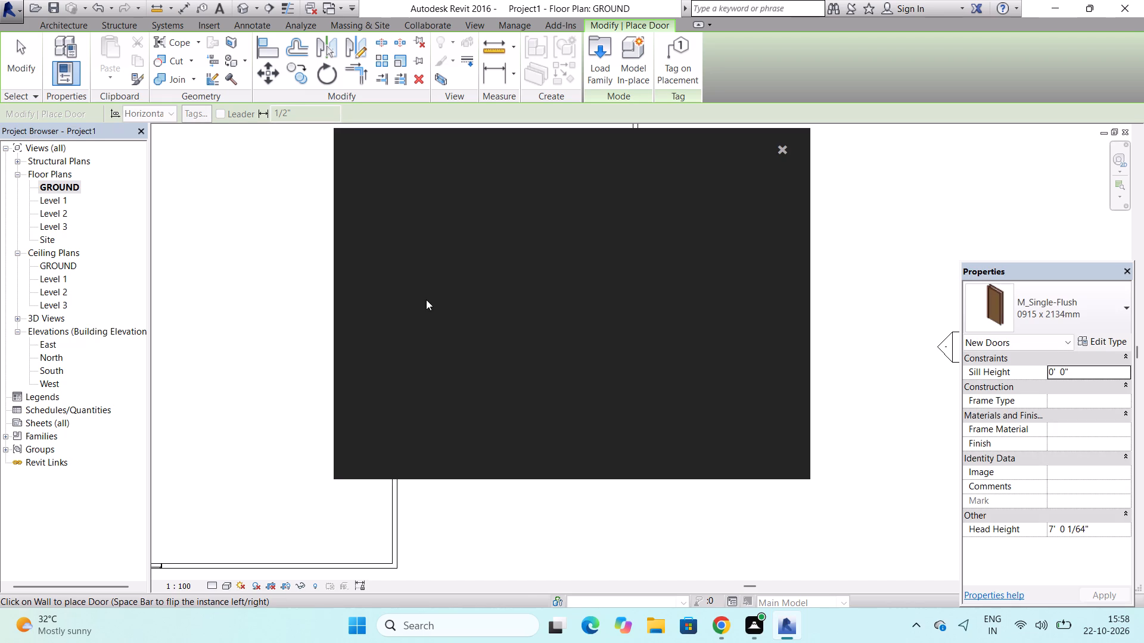
pyautogui.click(789, 151)
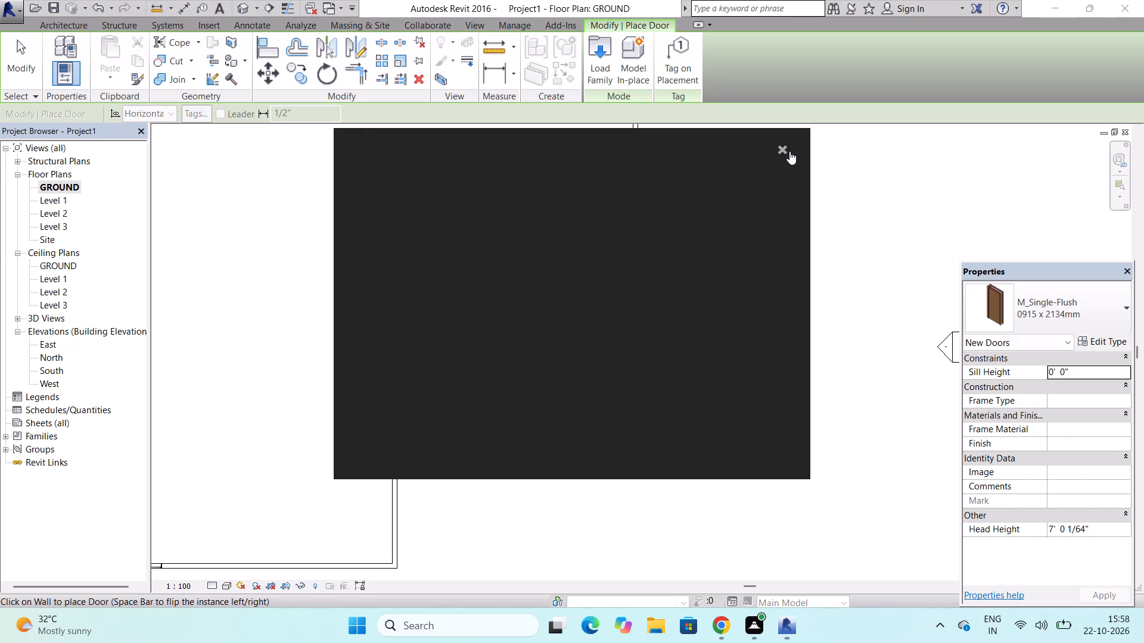
pyautogui.press('Escape')
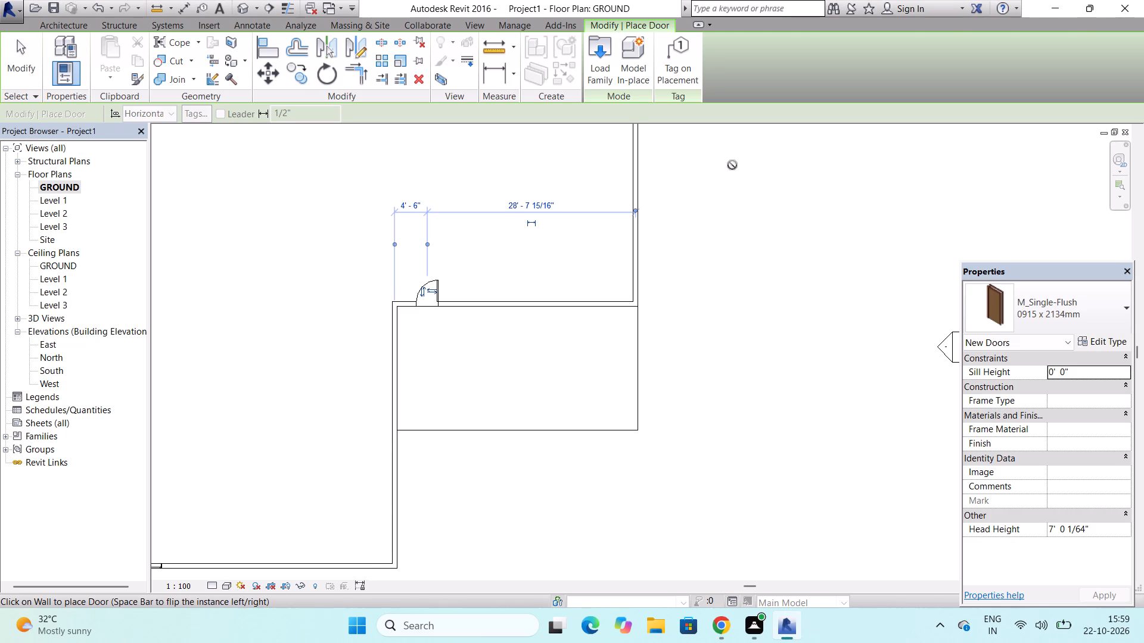
pyautogui.press('Escape')
# Flip the hand of the new door in the recessed wall so its hinge is nearest the inner corner.
pyautogui.scroll(4, 422, 291)
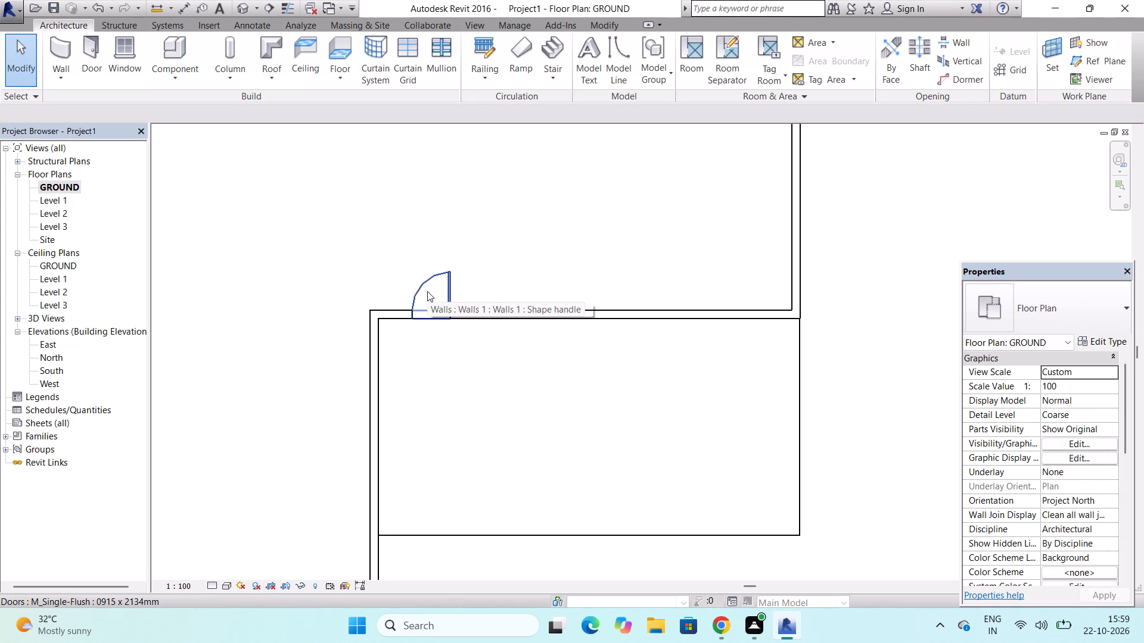
pyautogui.click(447, 278)
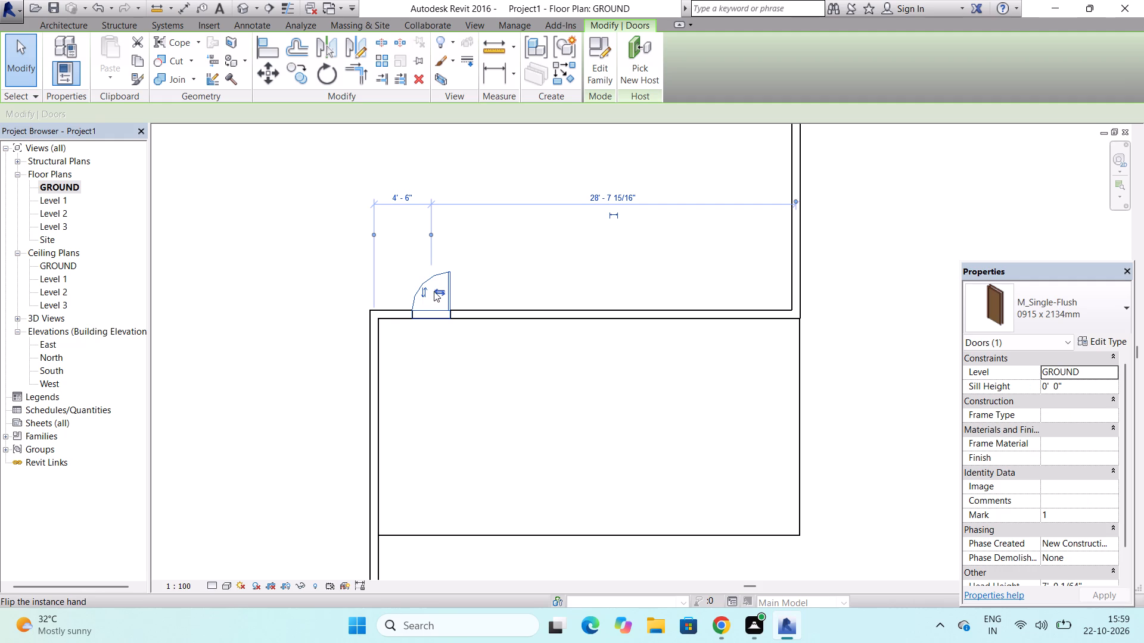
pyautogui.click(442, 288)
pyautogui.press('Escape')
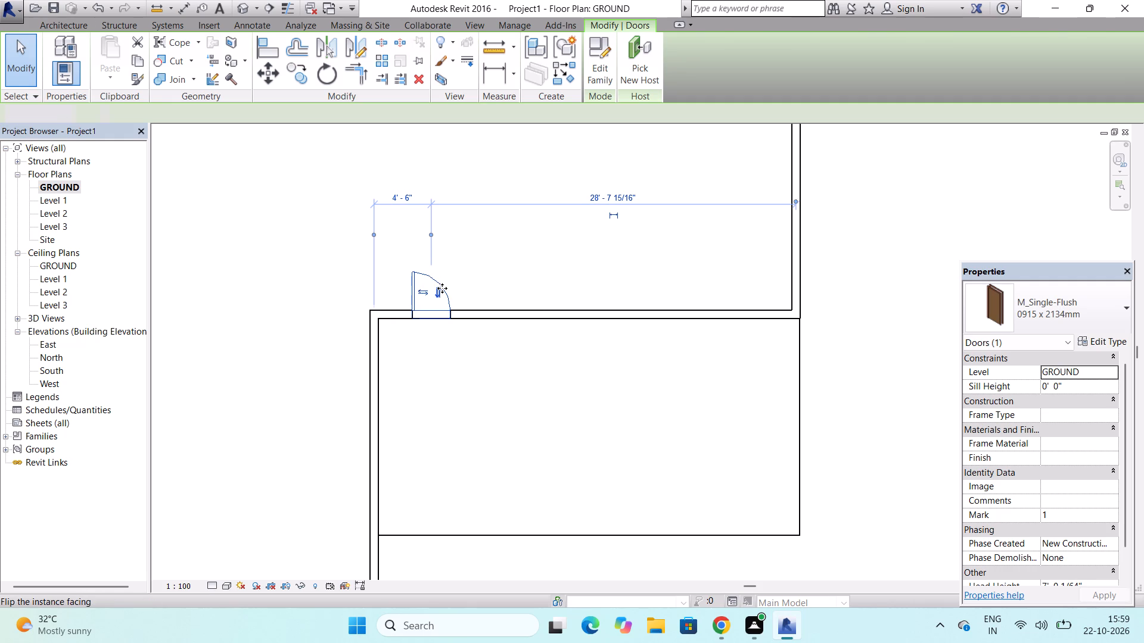
# Open the in-place wall piece for editing, switch to the default 3D view, and finish the model.
pyautogui.scroll(-5, 442, 288)
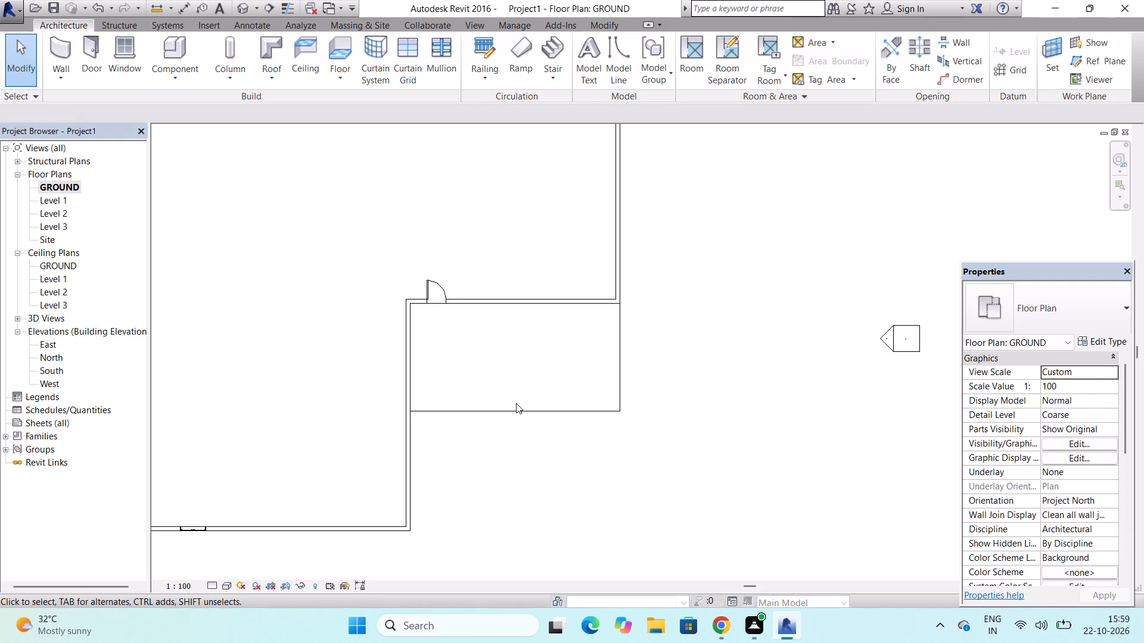
pyautogui.click(516, 405)
pyautogui.doubleClick(516, 405)
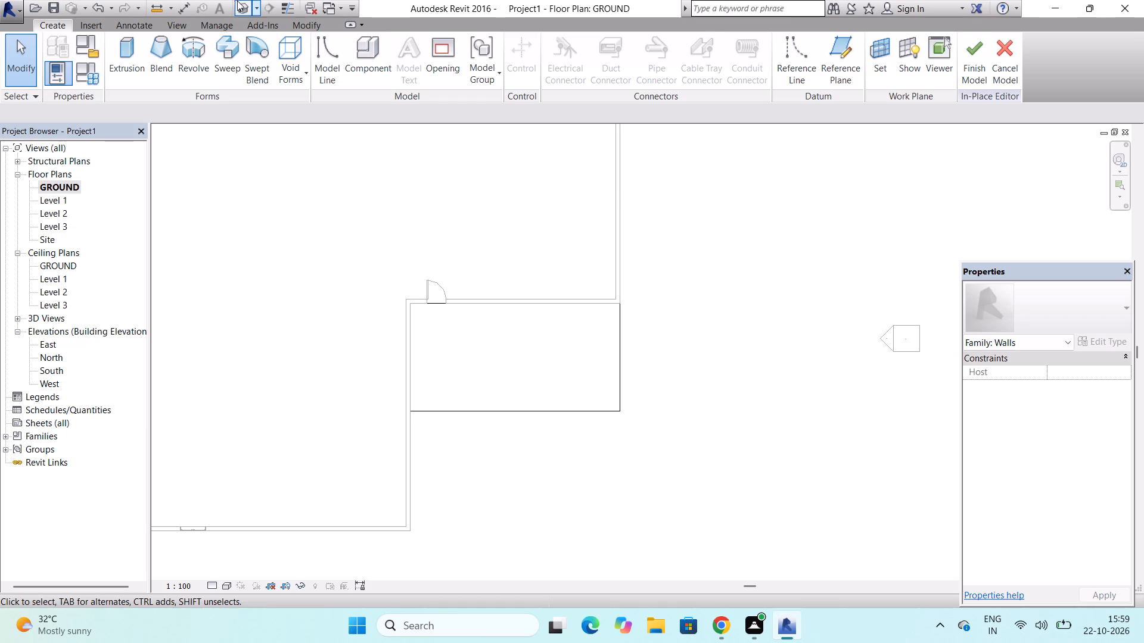
pyautogui.click(238, 5)
pyautogui.click(238, 5)
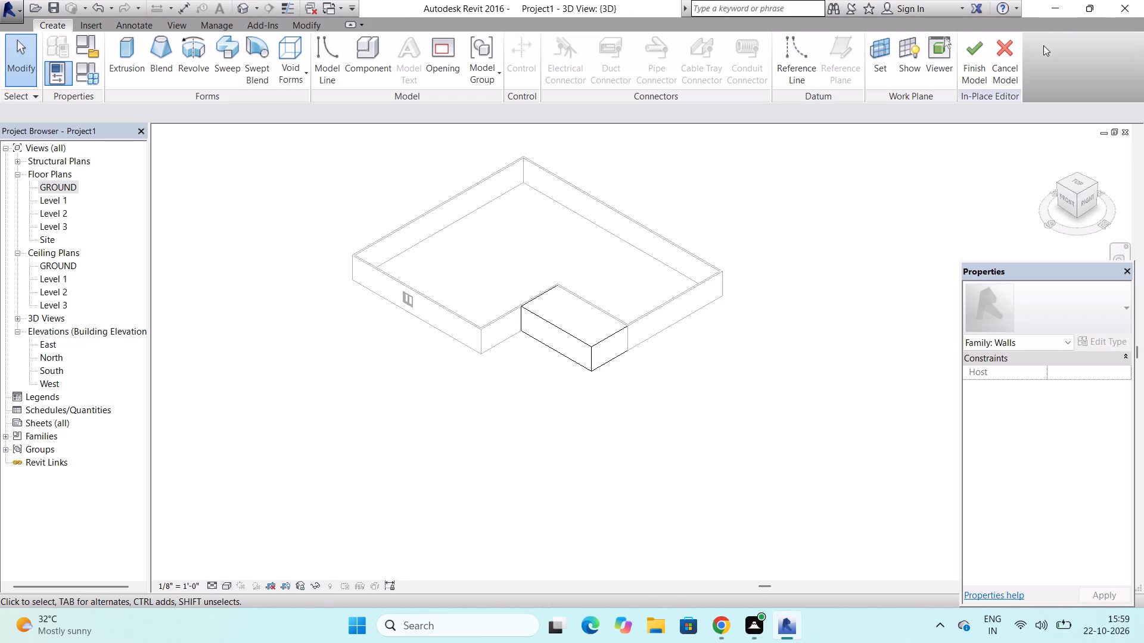
pyautogui.click(980, 73)
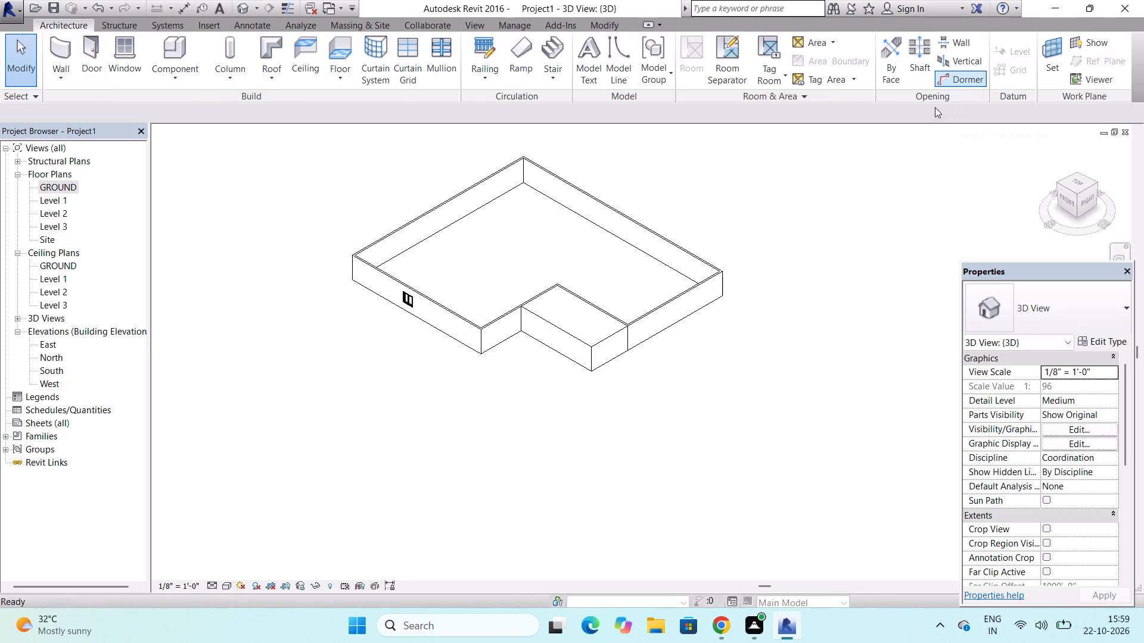
# Edit the in-place wall's extrusion profile and sketch a rectangle about 3' 5" wide around the door frame, from its top corner to the opposite bottom corner.
pyautogui.scroll(3, 567, 332)
pyautogui.doubleClick(567, 332)
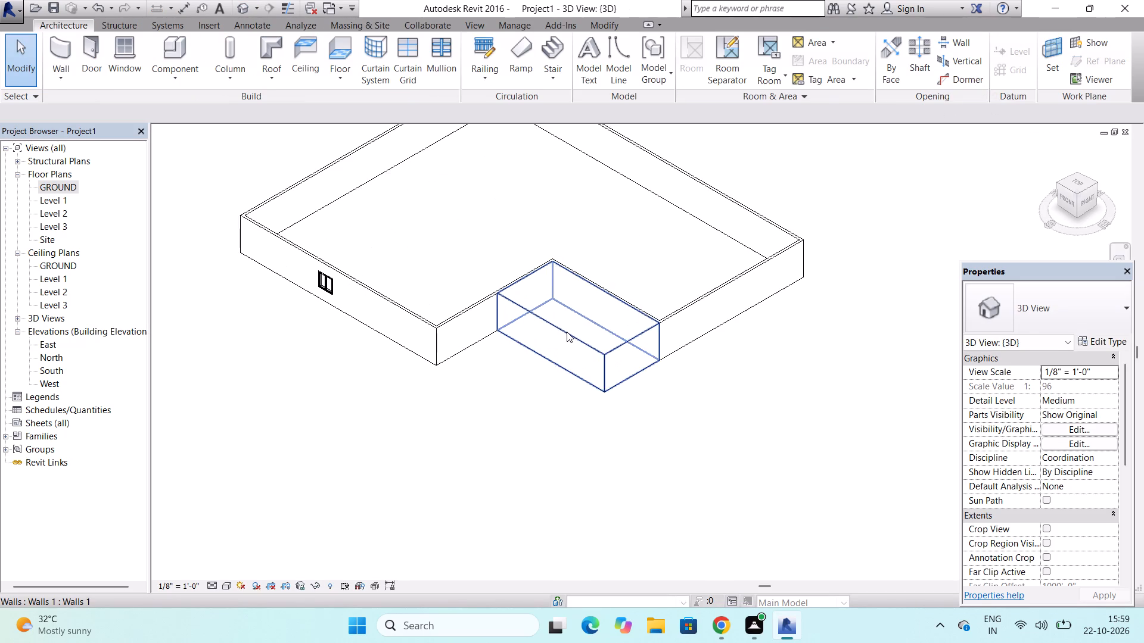
pyautogui.tripleClick(567, 332)
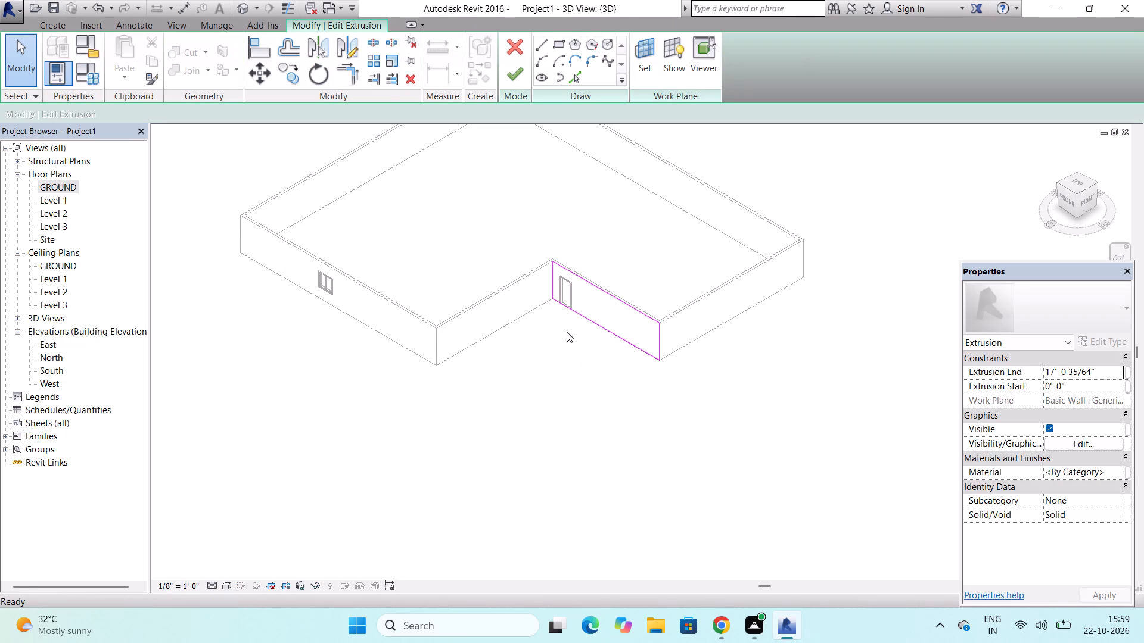
pyautogui.scroll(8, 569, 289)
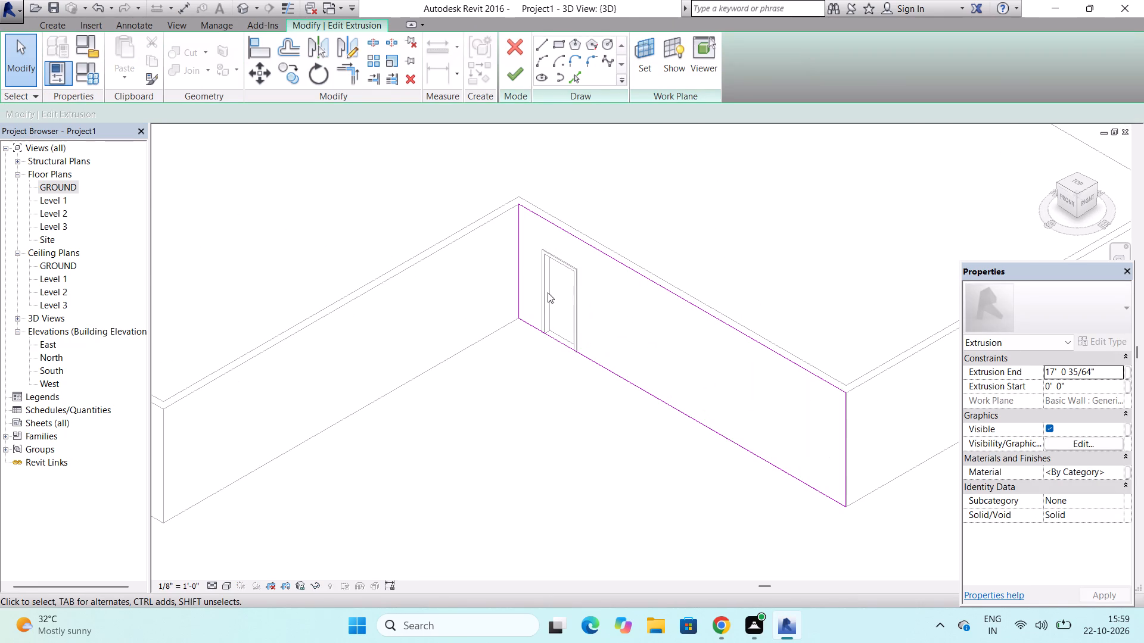
pyautogui.click(559, 45)
pyautogui.scroll(5, 529, 299)
pyautogui.scroll(3, 546, 240)
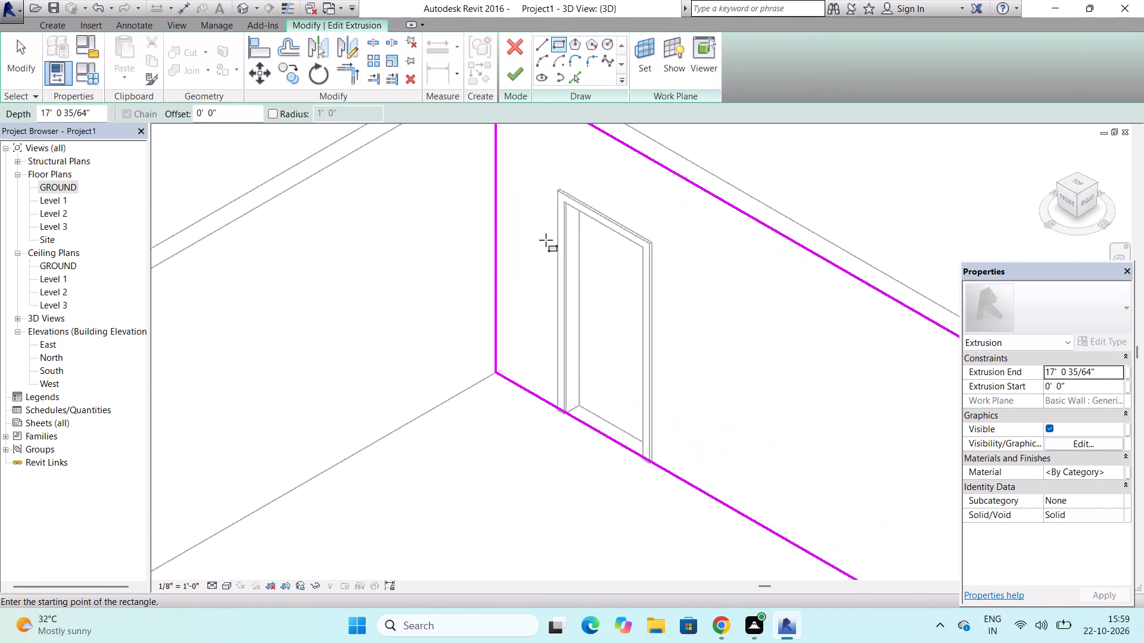
pyautogui.click(561, 185)
pyautogui.scroll(-3, 561, 185)
pyautogui.scroll(2, 630, 395)
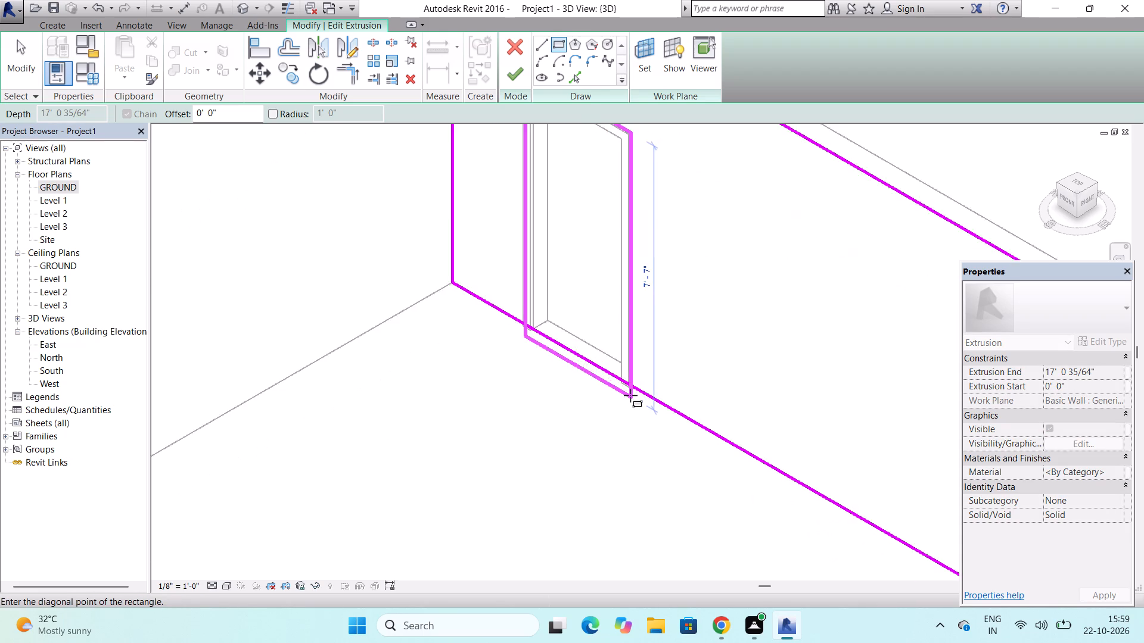
pyautogui.scroll(8, 630, 395)
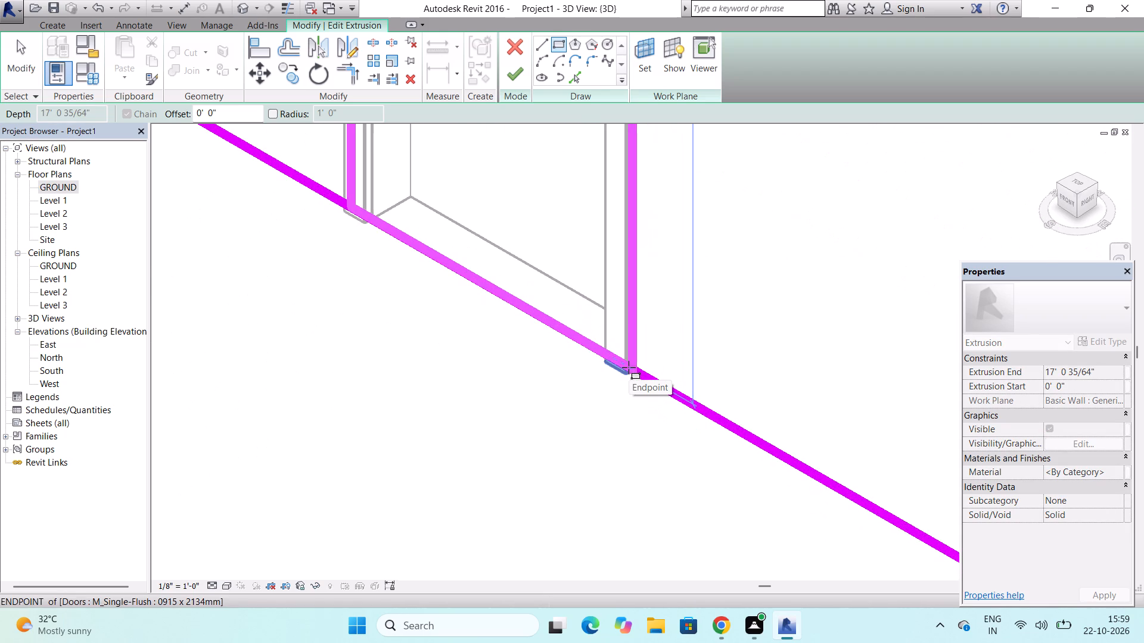
pyautogui.click(627, 367)
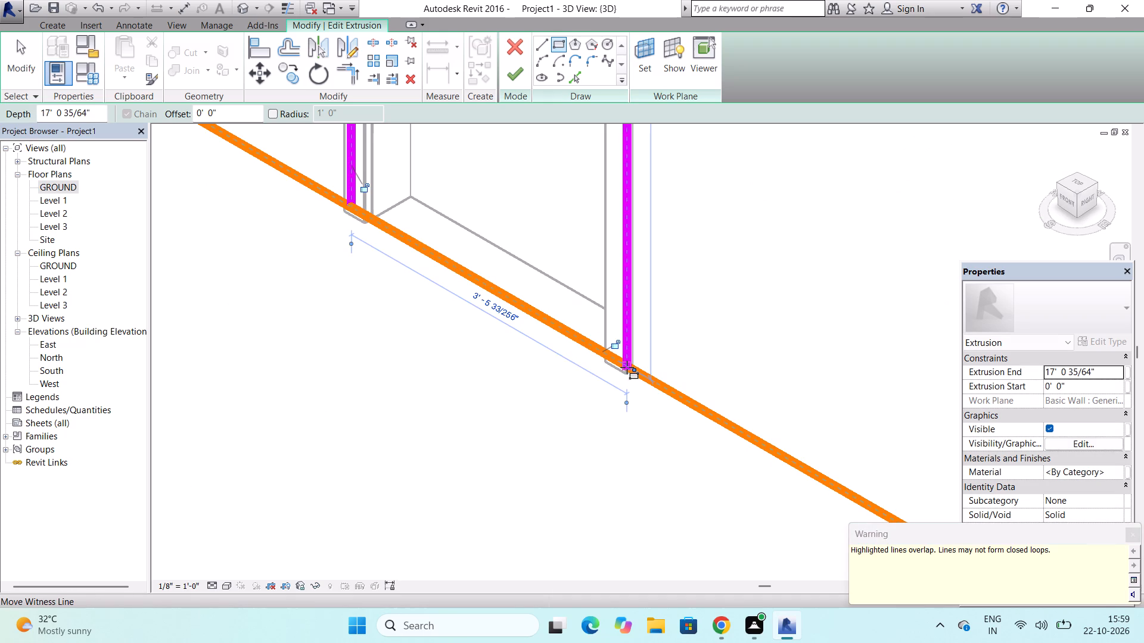
pyautogui.press('Escape')
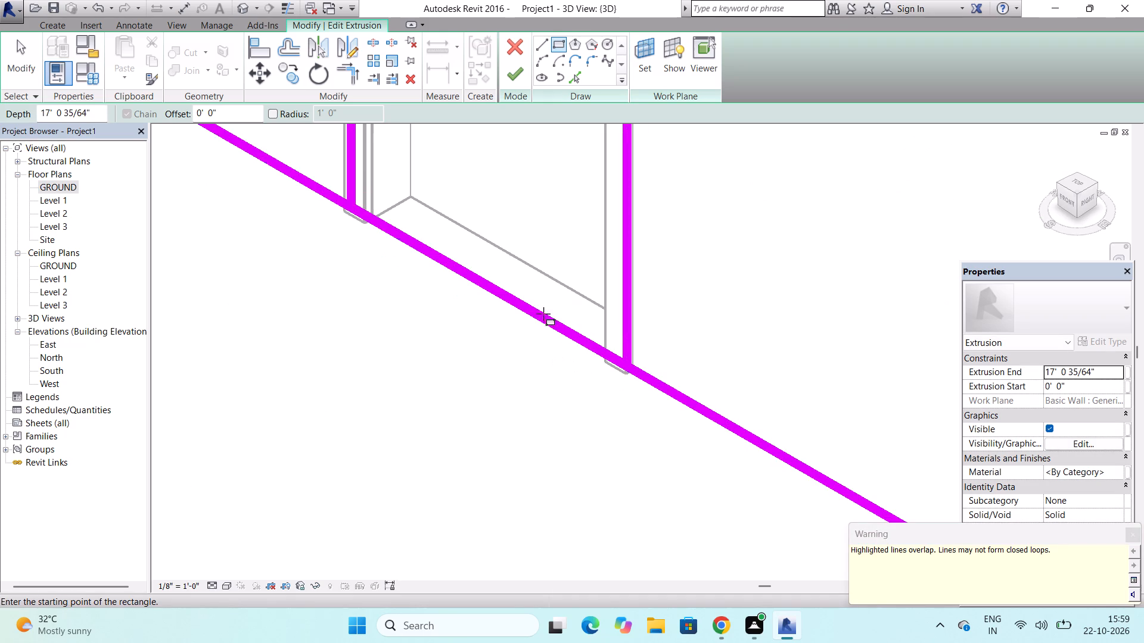
# Delete the bottom line of the door rectangle in the extrusion sketch.
pyautogui.press('Escape')
pyautogui.click(542, 319)
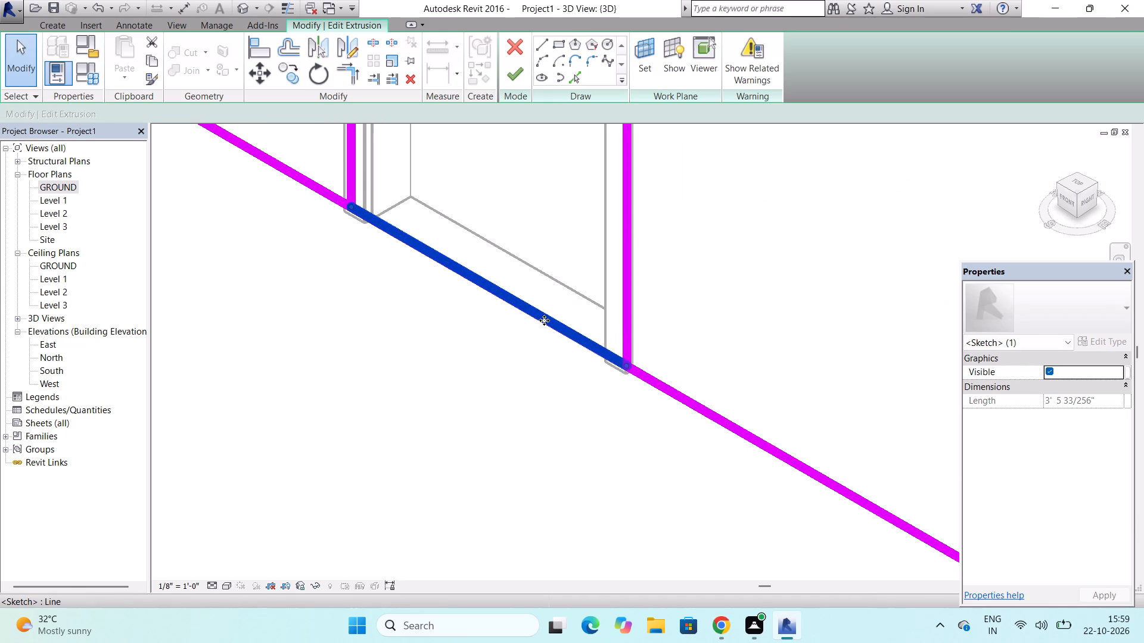
pyautogui.press('Delete')
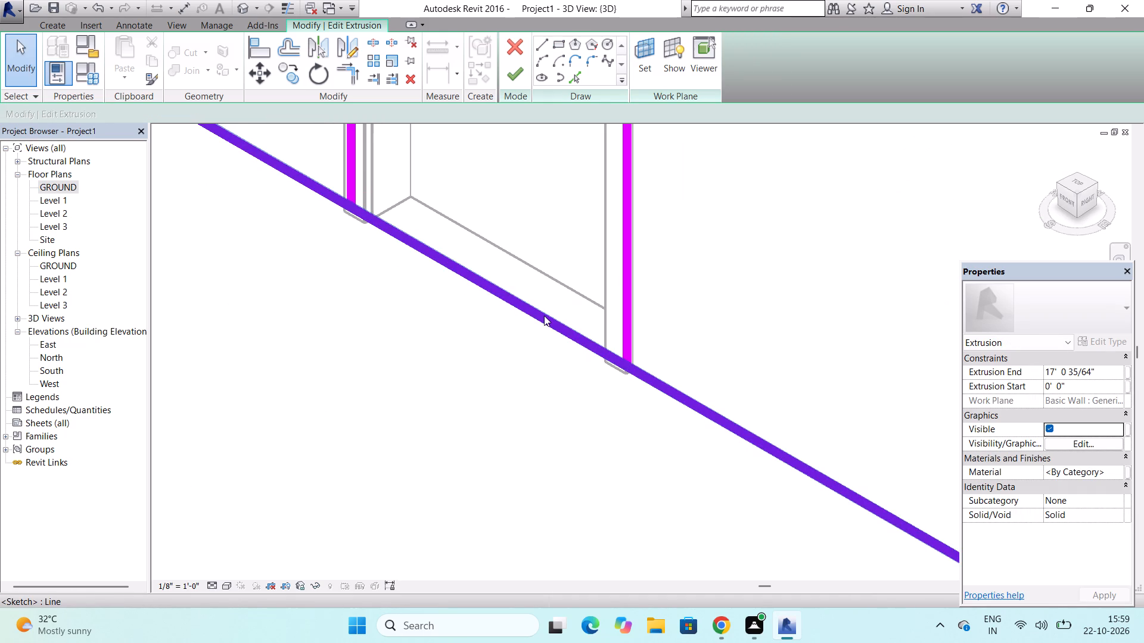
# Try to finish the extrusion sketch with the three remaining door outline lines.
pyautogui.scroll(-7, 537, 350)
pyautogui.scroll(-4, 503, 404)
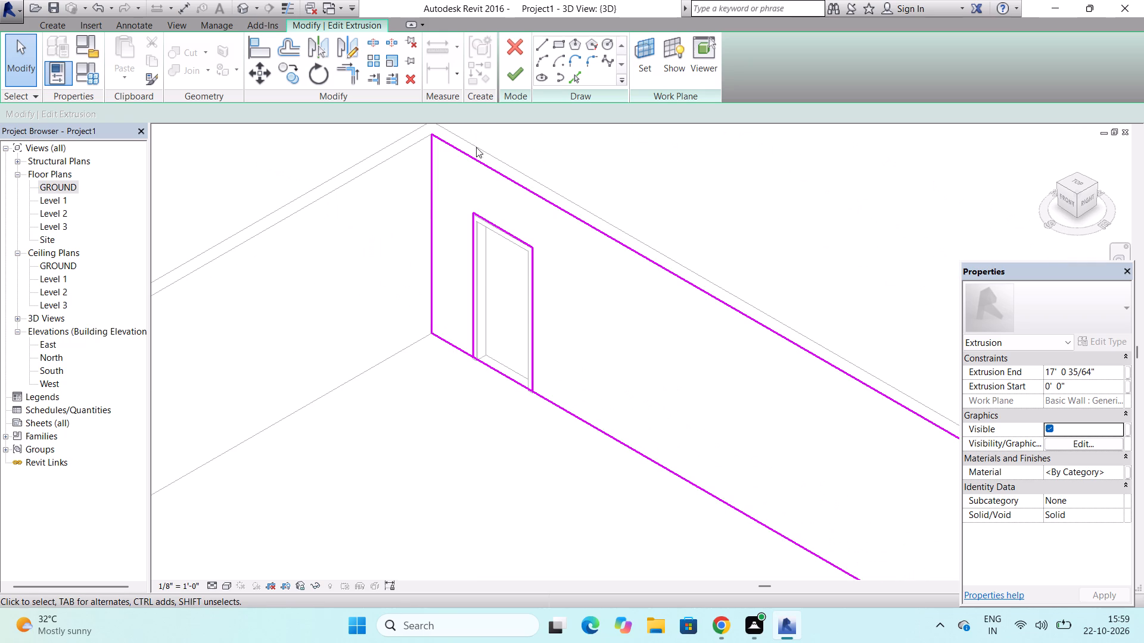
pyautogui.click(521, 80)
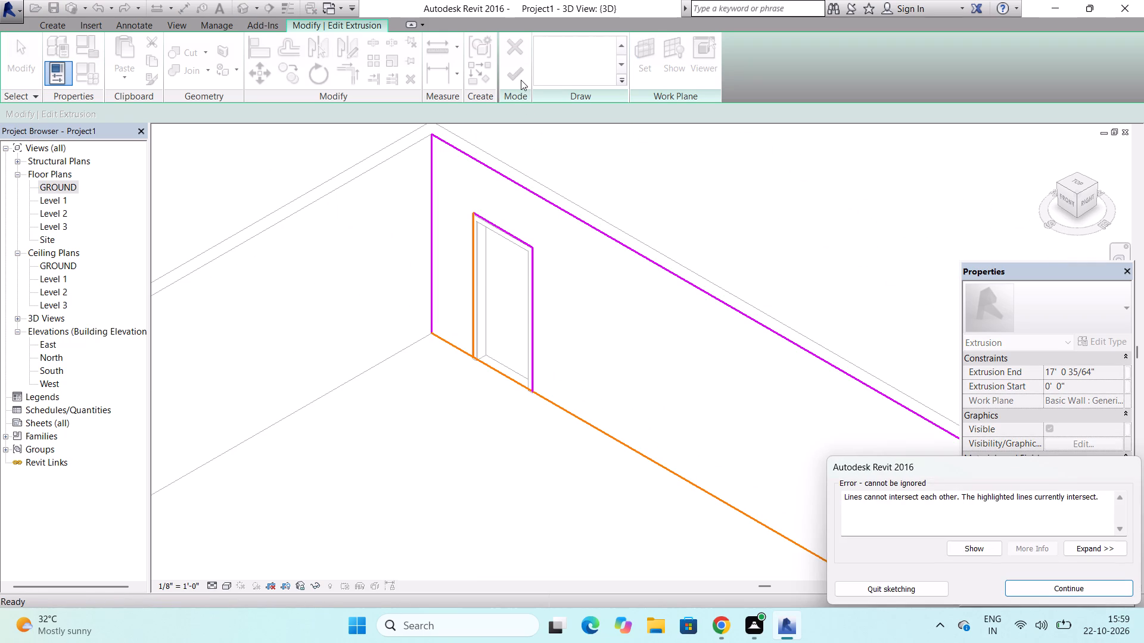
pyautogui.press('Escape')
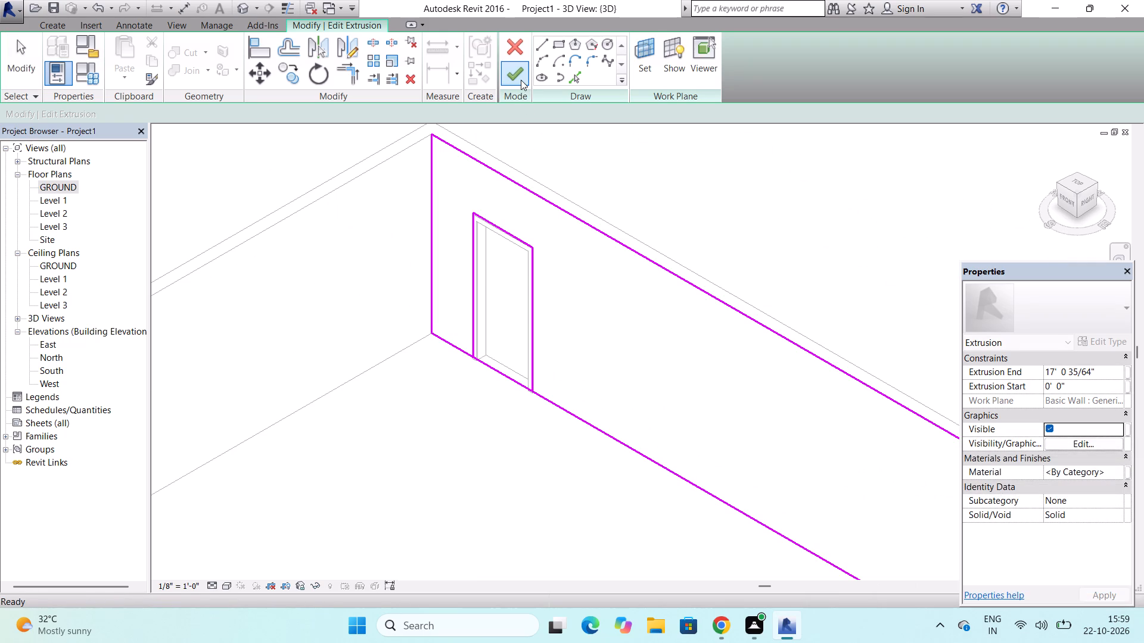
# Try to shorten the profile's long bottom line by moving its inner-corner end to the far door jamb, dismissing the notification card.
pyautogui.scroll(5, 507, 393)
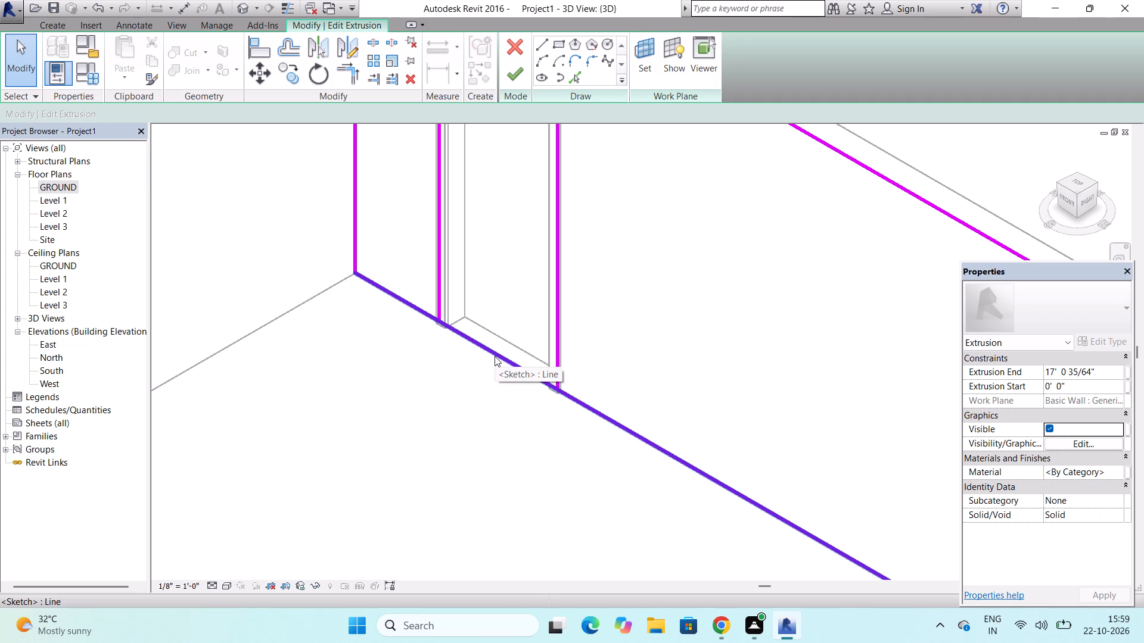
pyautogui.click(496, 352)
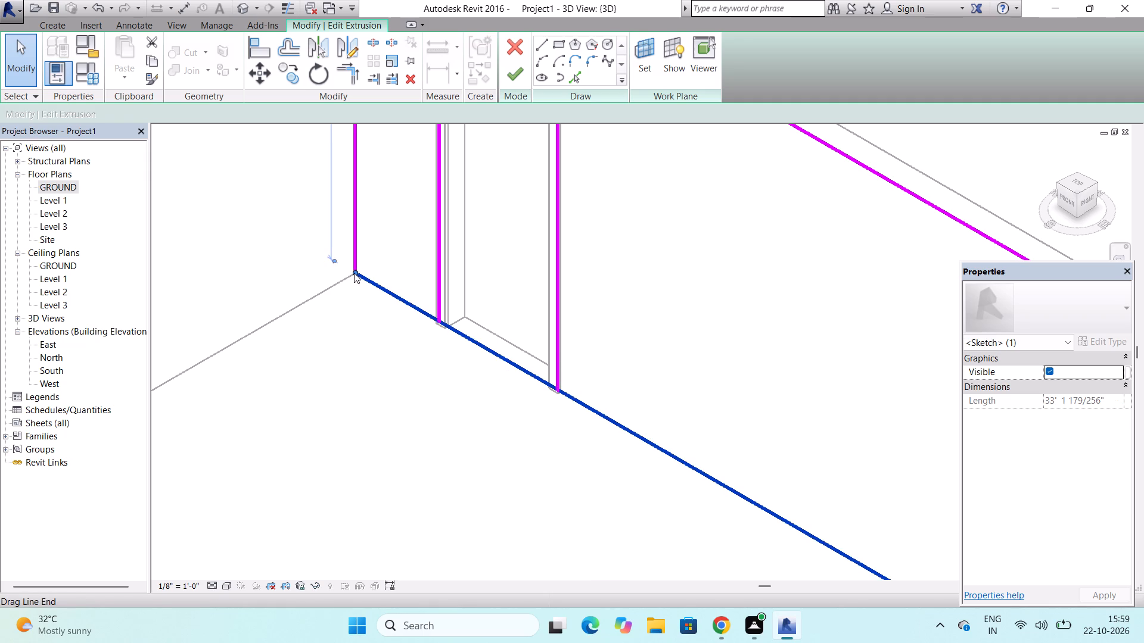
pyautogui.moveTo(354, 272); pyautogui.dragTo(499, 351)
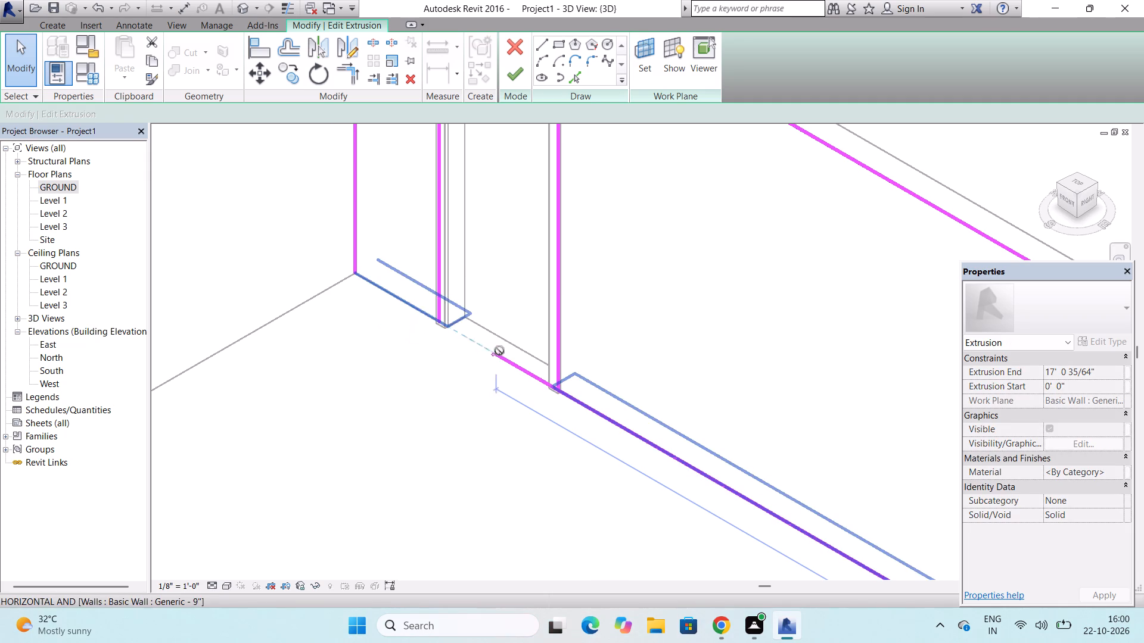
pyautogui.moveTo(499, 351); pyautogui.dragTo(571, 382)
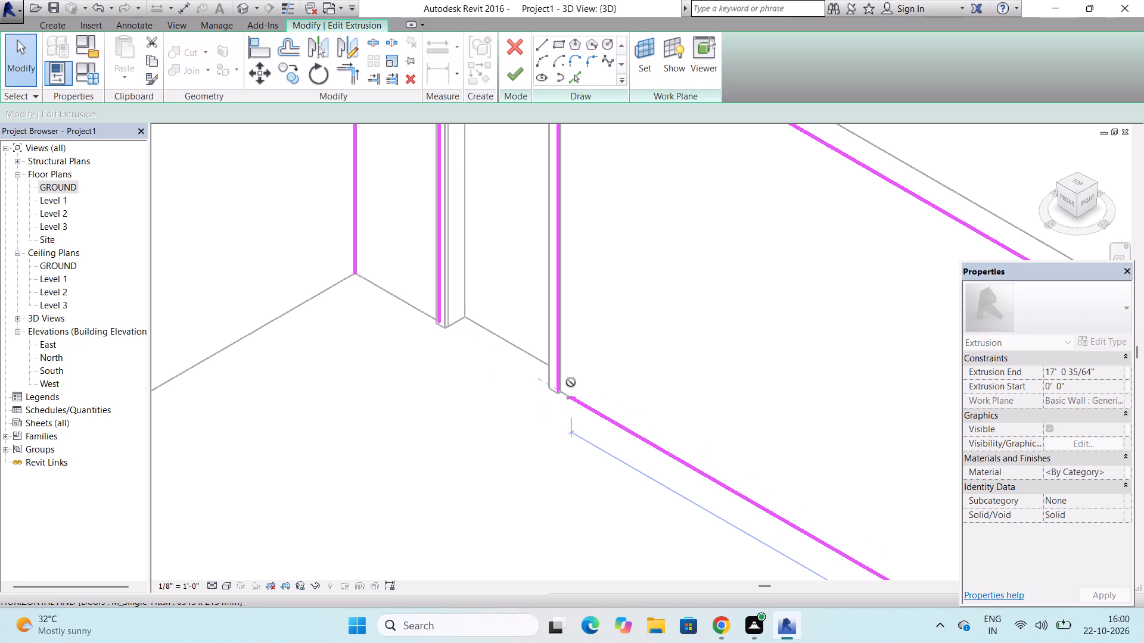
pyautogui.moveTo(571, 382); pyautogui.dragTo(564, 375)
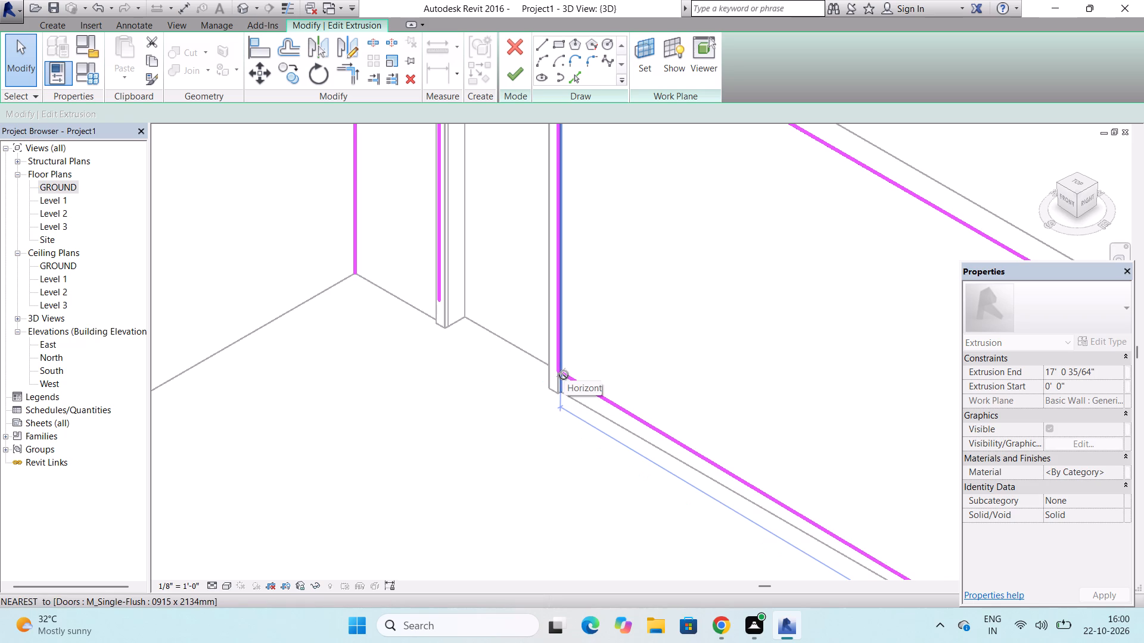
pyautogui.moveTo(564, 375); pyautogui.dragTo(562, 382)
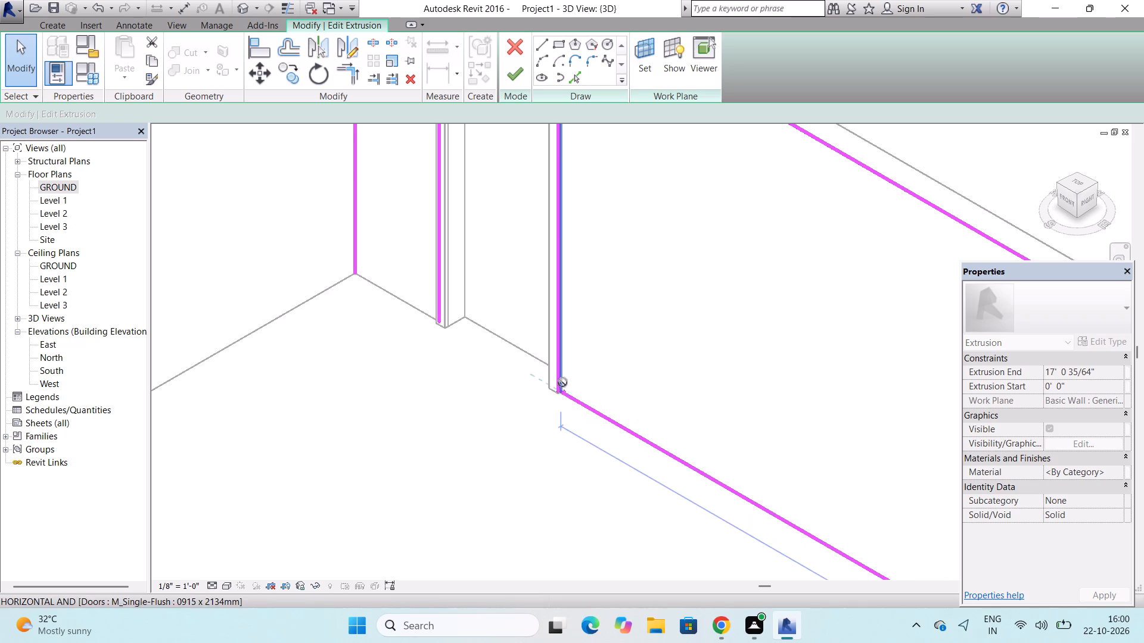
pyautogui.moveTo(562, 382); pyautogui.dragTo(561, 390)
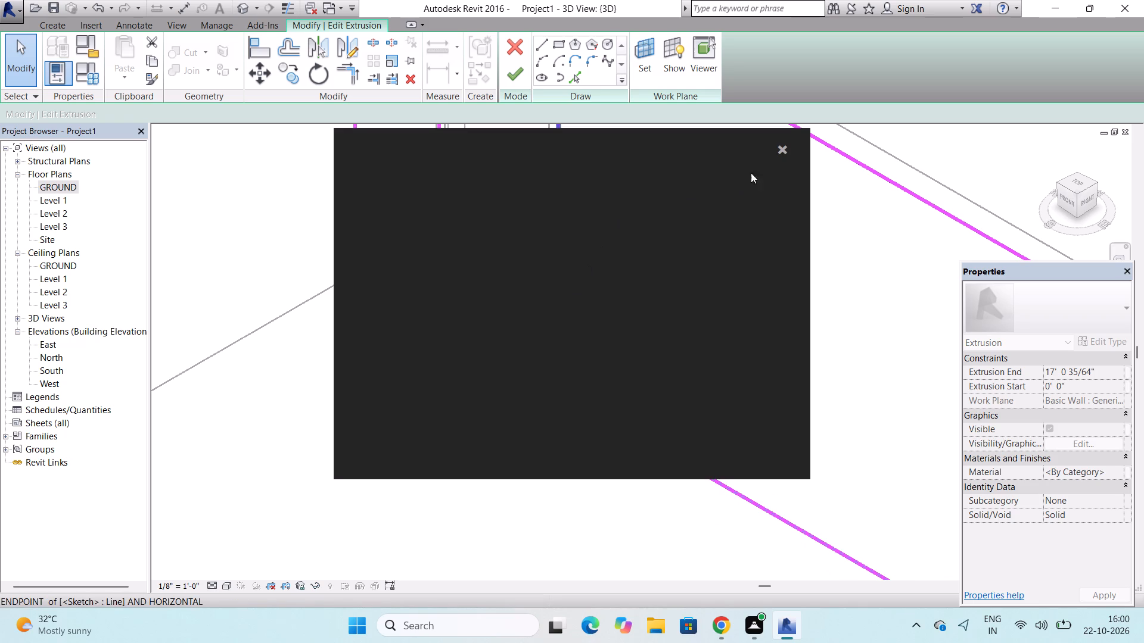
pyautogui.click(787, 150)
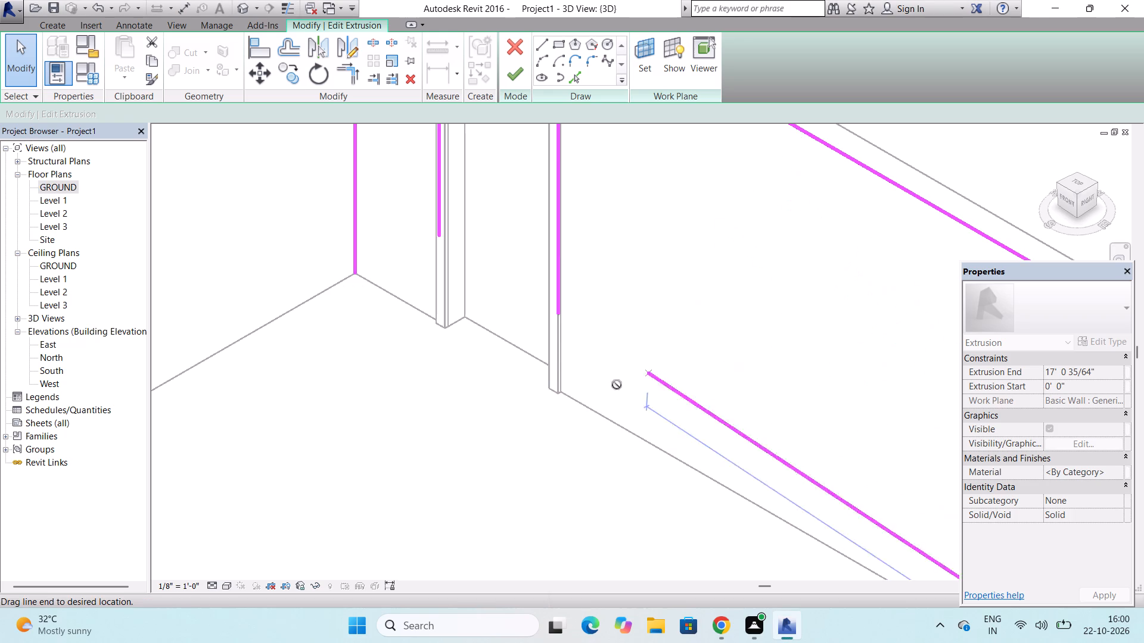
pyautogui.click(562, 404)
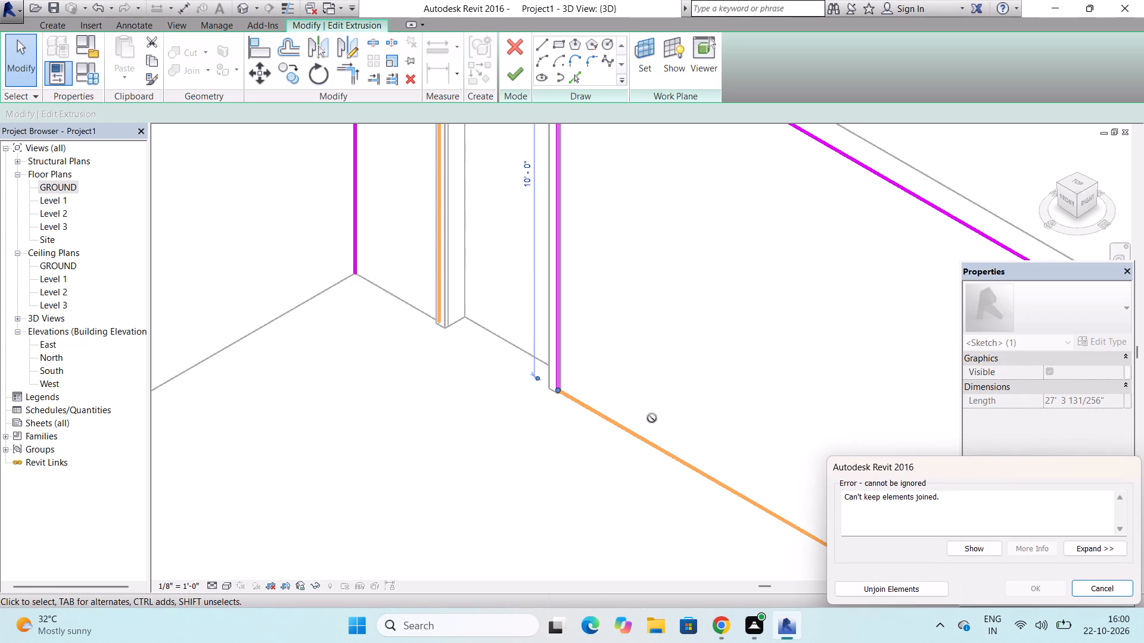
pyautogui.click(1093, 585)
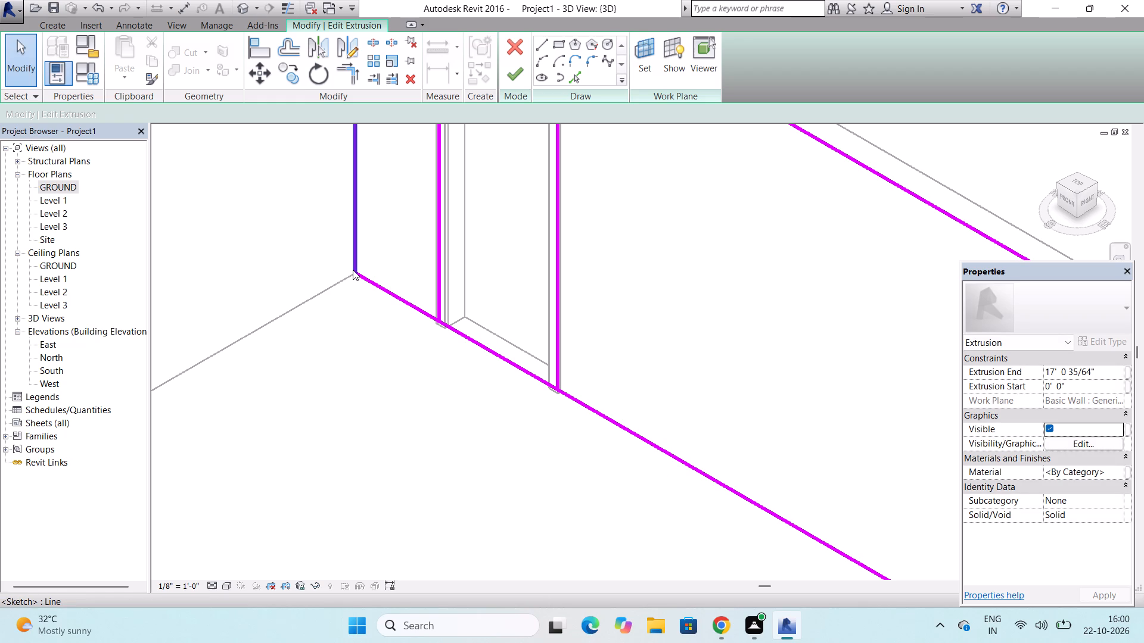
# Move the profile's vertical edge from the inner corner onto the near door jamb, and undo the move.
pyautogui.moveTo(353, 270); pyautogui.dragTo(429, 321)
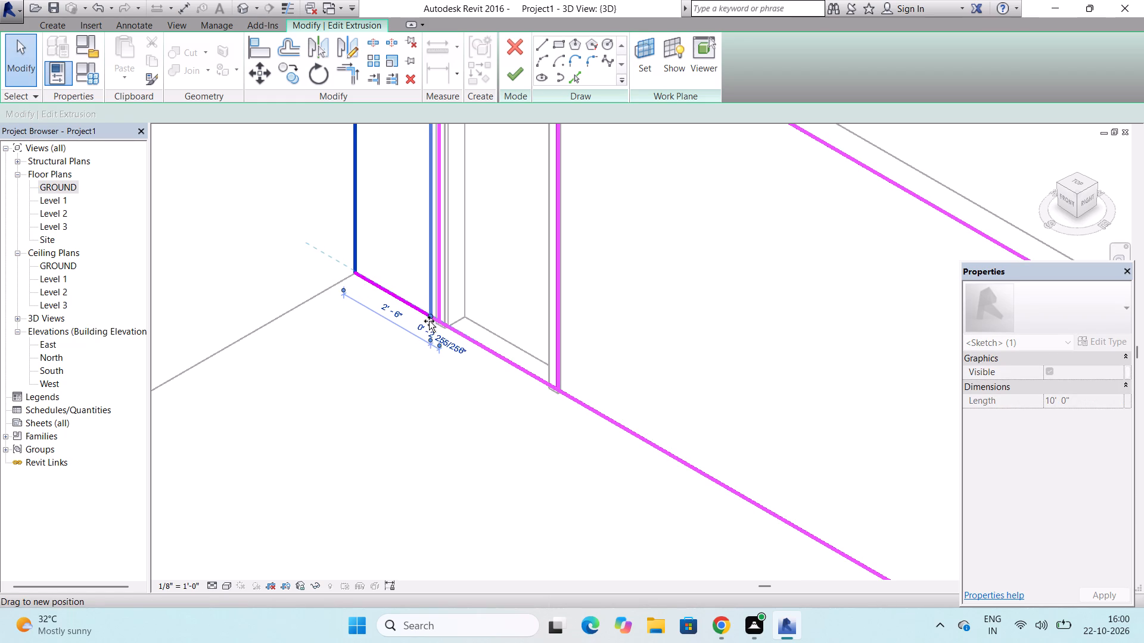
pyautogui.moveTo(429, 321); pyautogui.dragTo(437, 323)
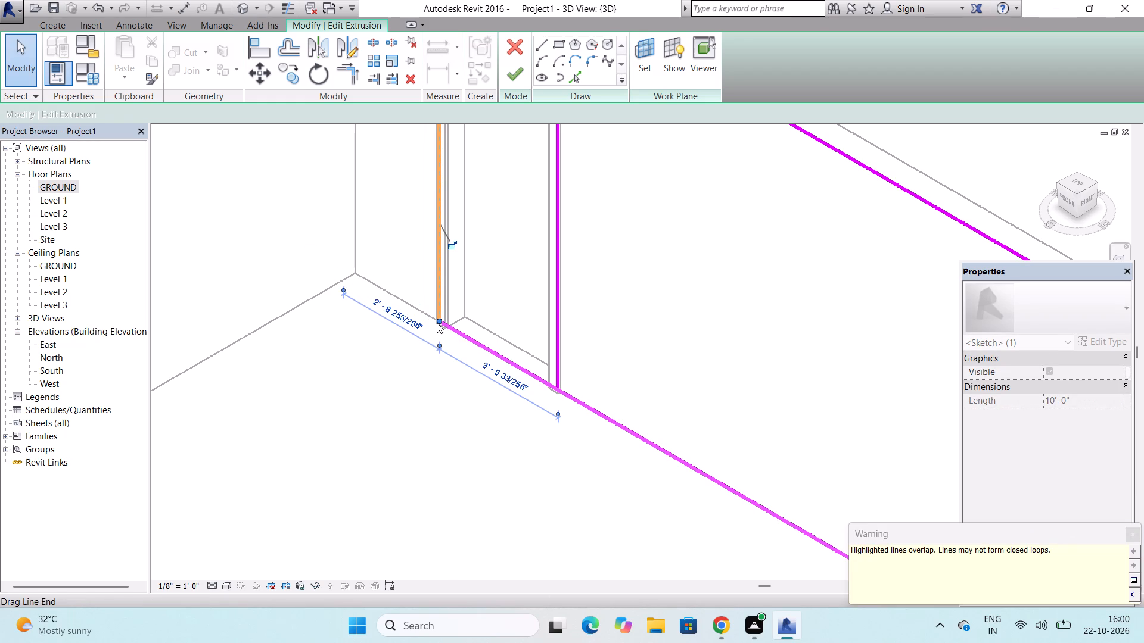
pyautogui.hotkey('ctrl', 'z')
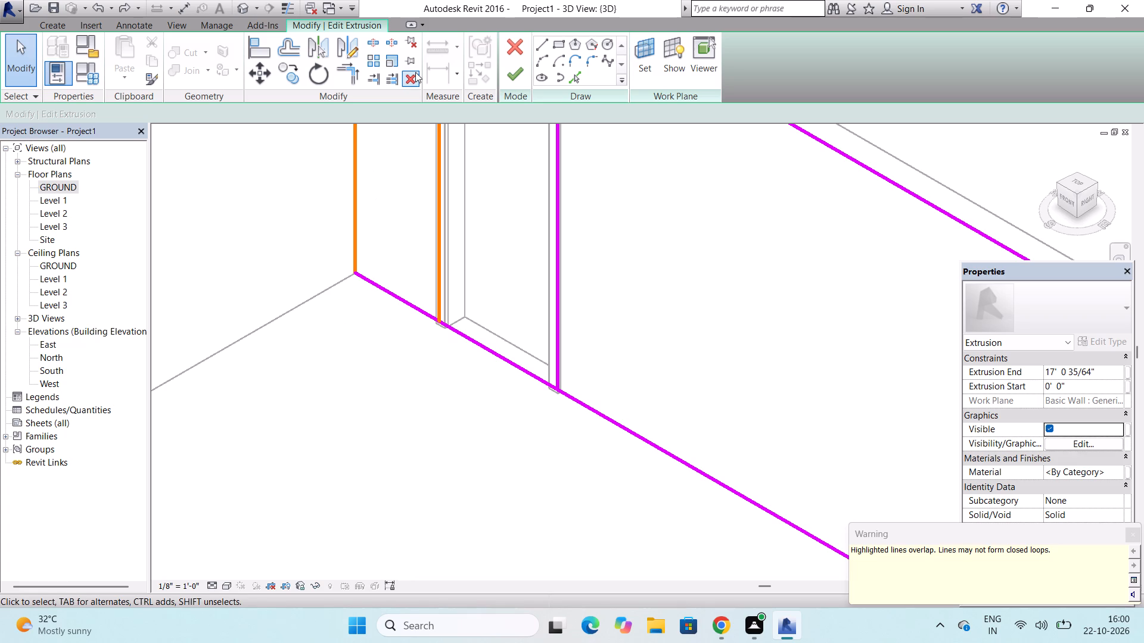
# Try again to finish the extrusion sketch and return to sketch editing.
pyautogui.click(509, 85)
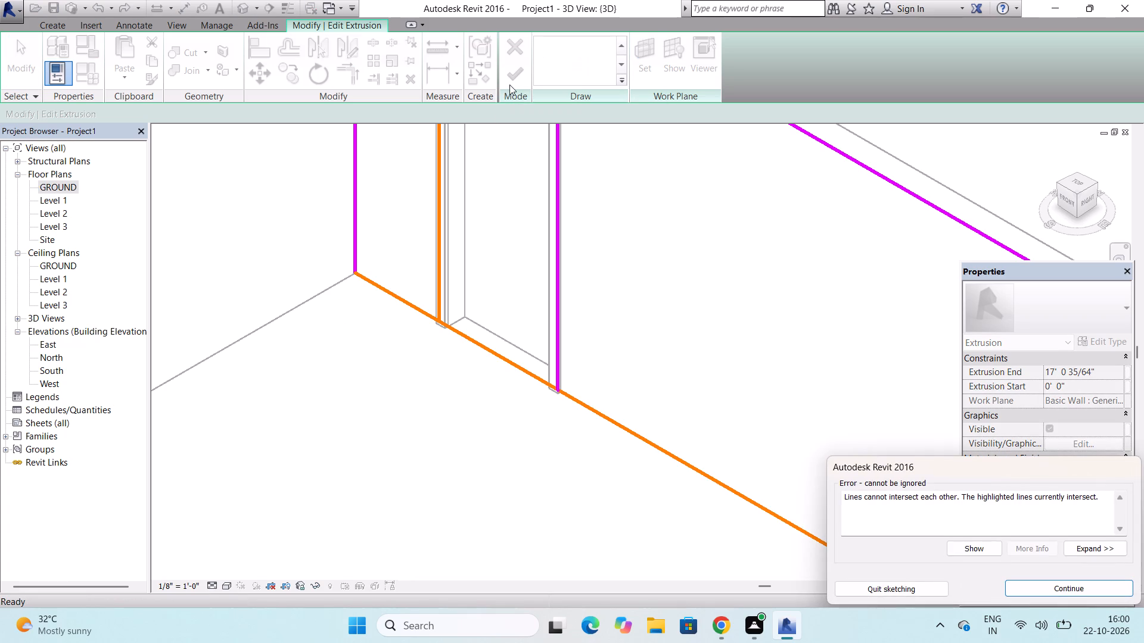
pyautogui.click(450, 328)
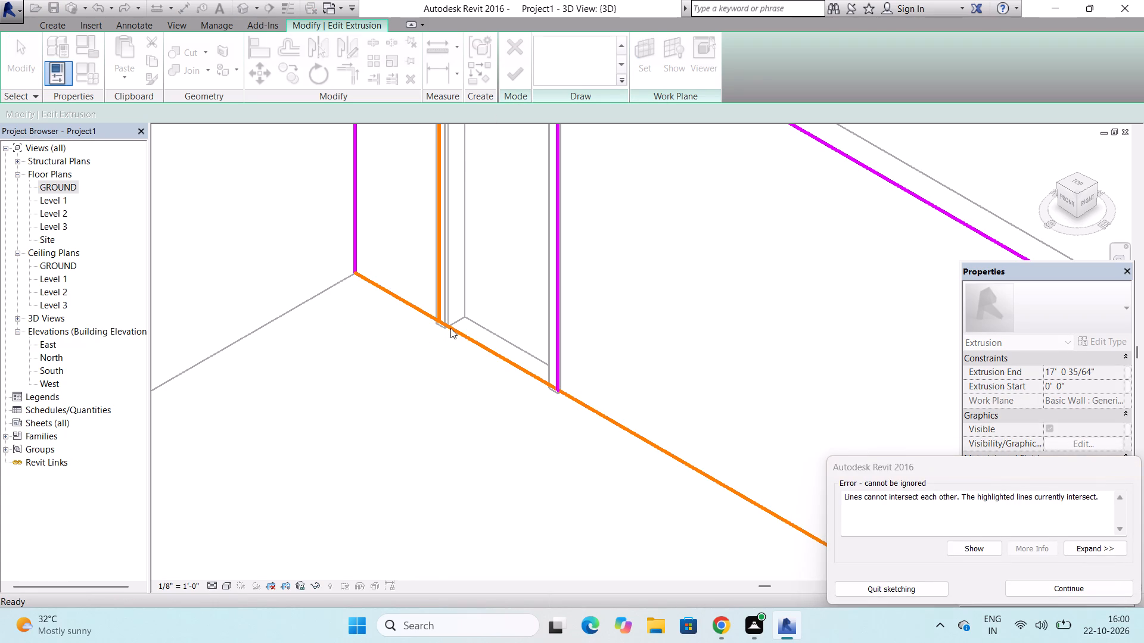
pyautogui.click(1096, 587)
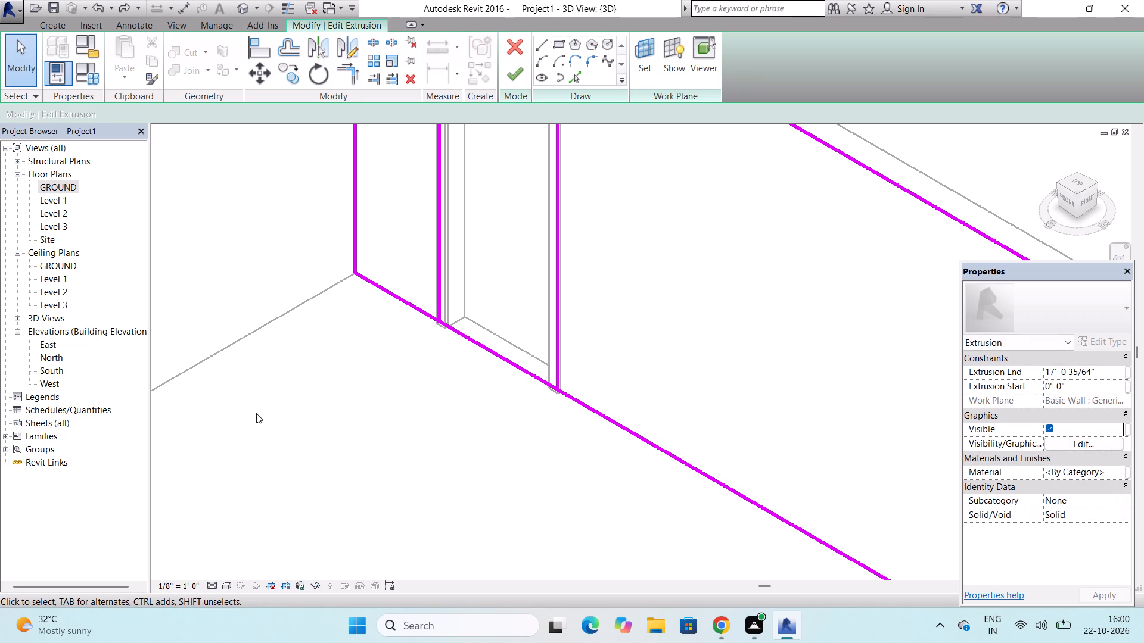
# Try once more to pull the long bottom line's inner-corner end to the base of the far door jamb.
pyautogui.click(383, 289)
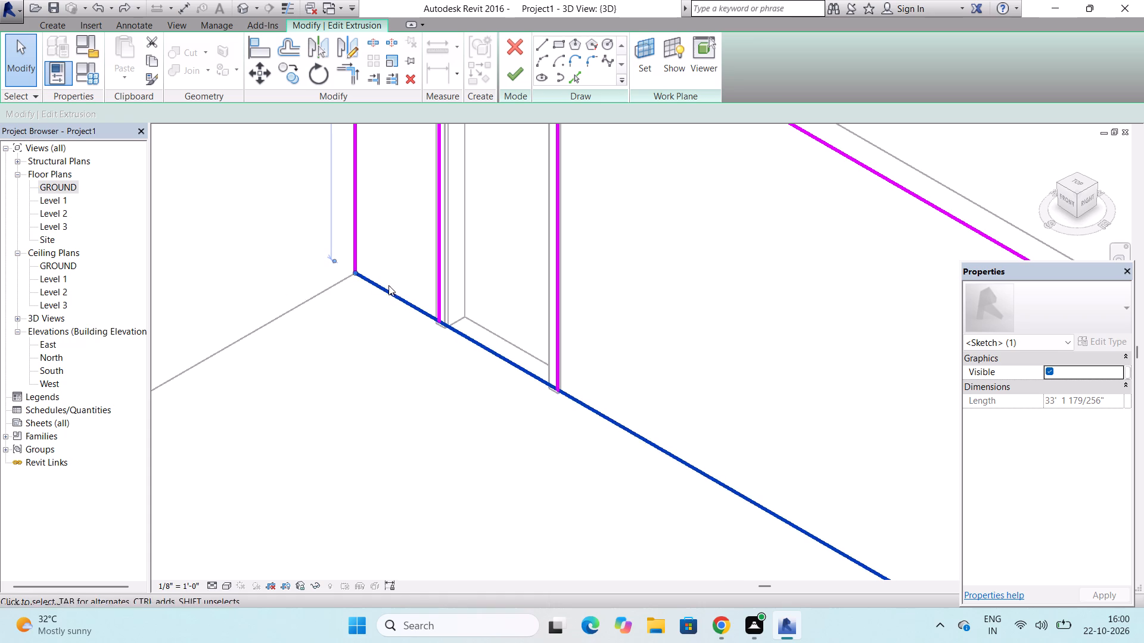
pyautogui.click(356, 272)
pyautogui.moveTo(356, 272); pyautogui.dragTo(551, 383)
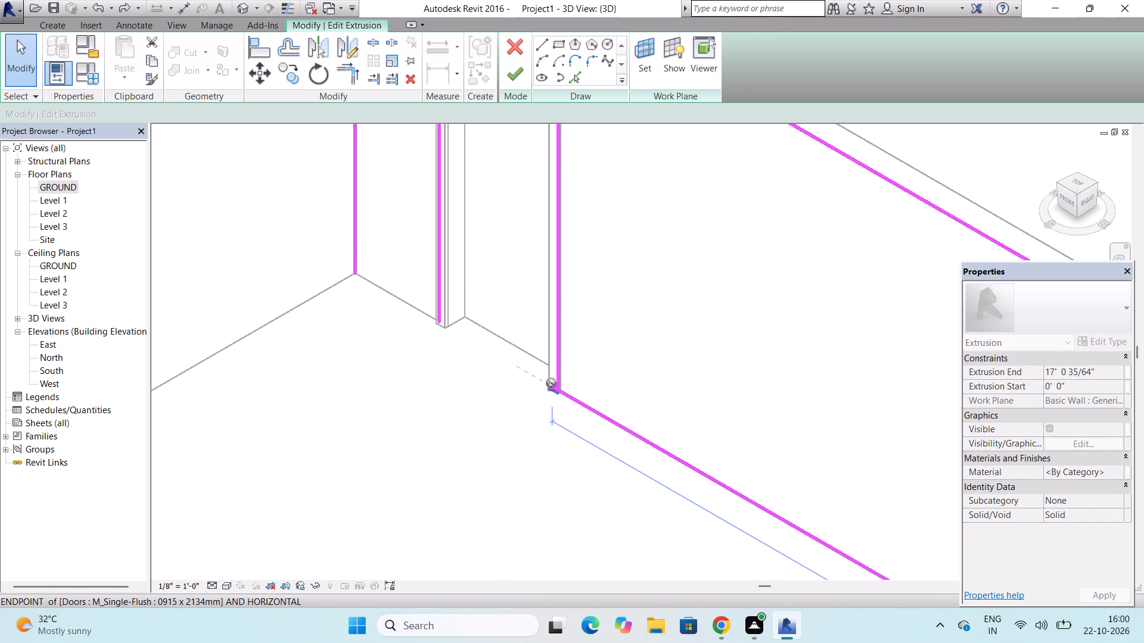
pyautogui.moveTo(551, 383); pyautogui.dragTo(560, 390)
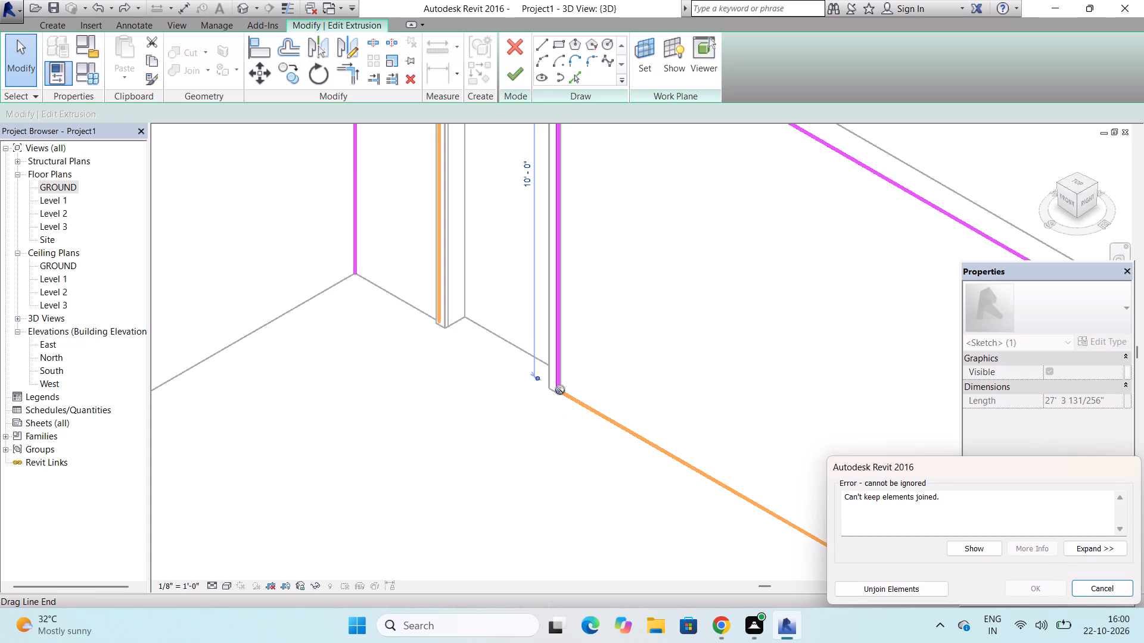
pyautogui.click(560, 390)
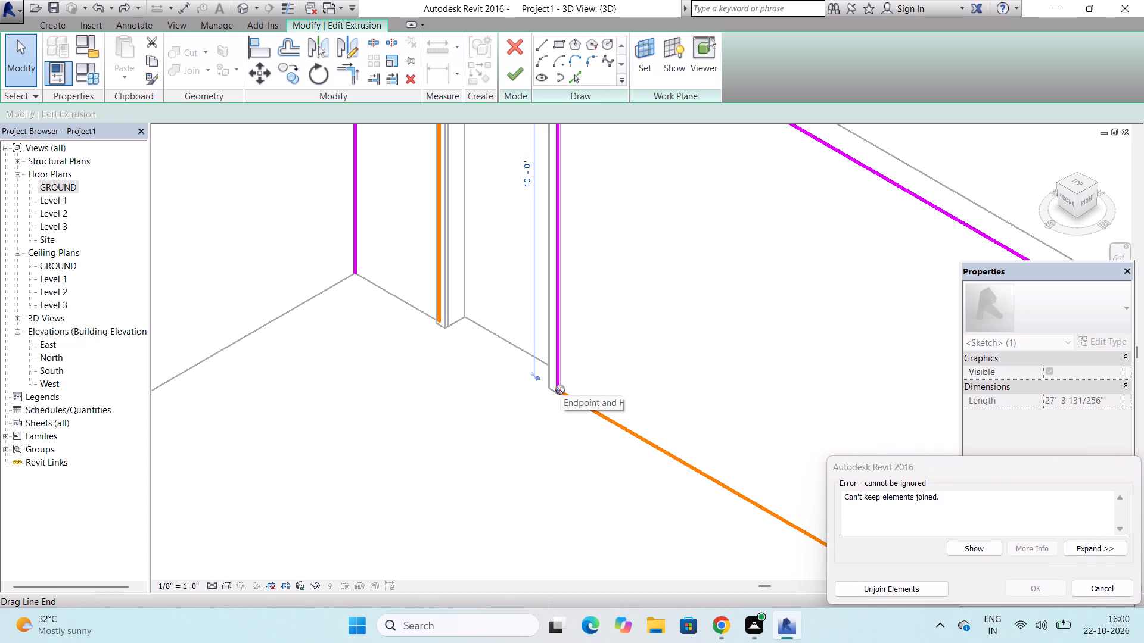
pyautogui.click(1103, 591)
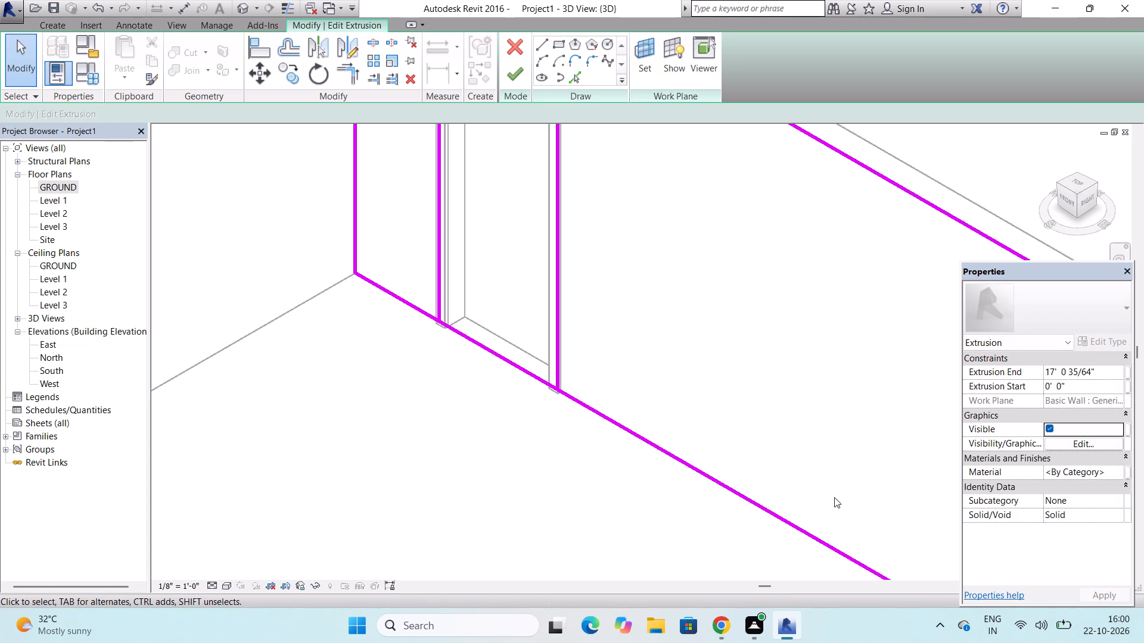
# Delete the profile's long bottom line.
pyautogui.click(741, 496)
pyautogui.press('Delete')
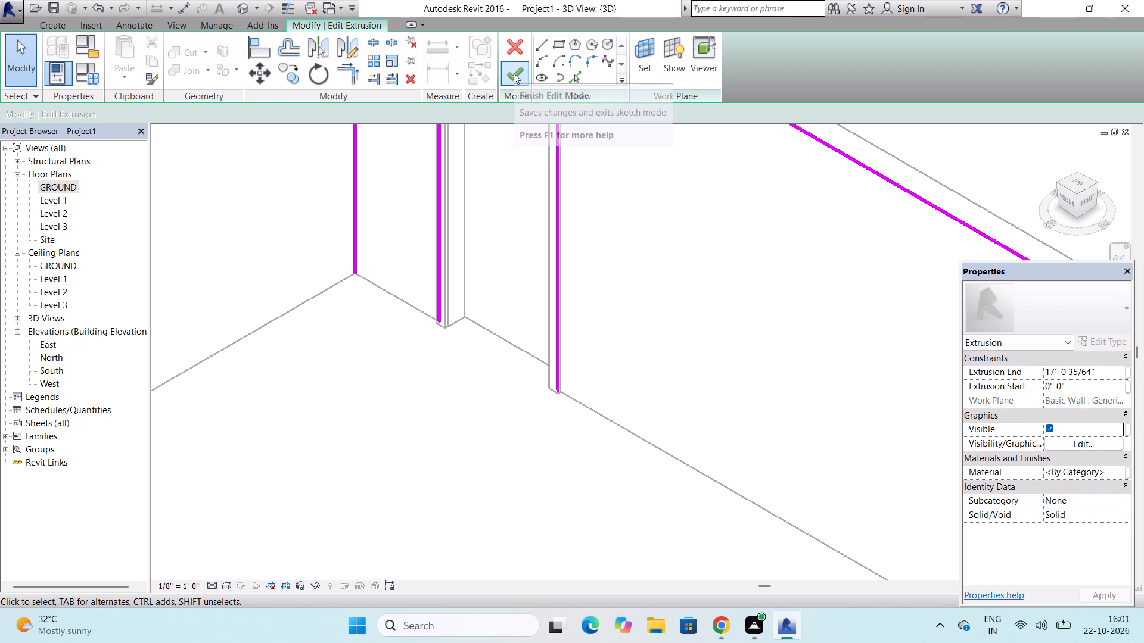
# Sketch a bottom line about 2' 7" long from the inner wall corner to the base of the near door jamb.
pyautogui.click(543, 45)
pyautogui.scroll(1, 417, 329)
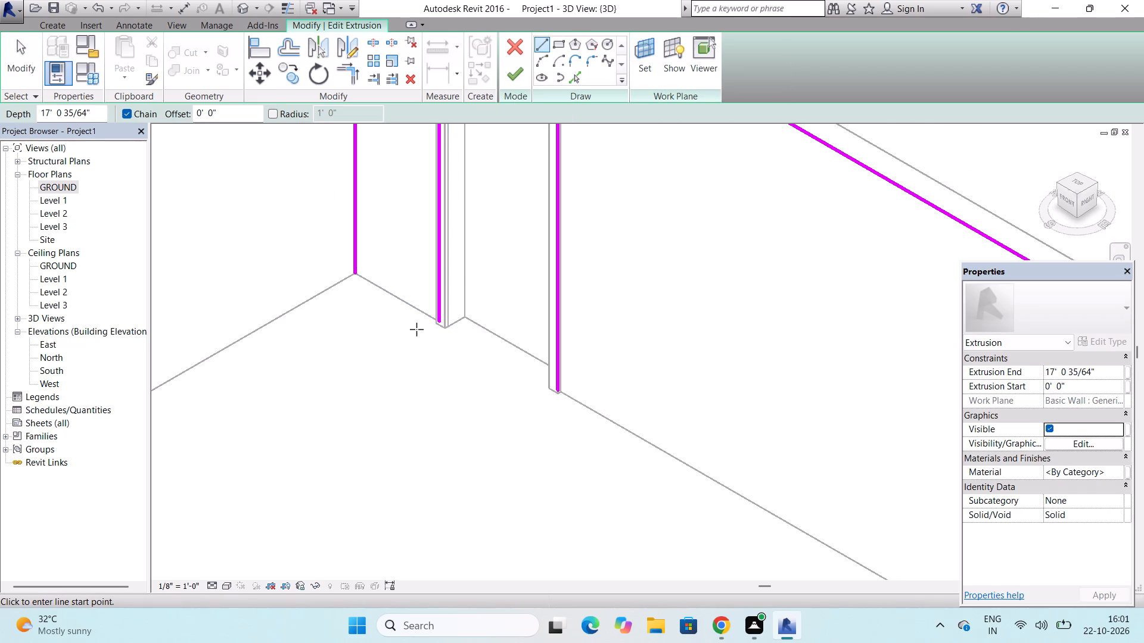
pyautogui.scroll(2, 416, 329)
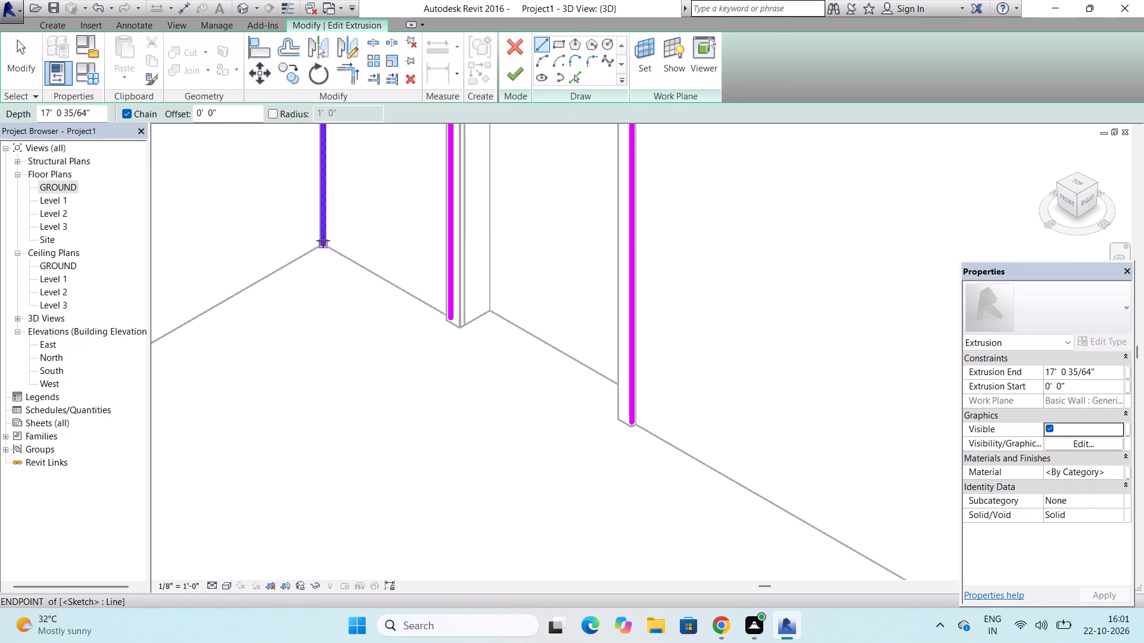
pyautogui.click(324, 245)
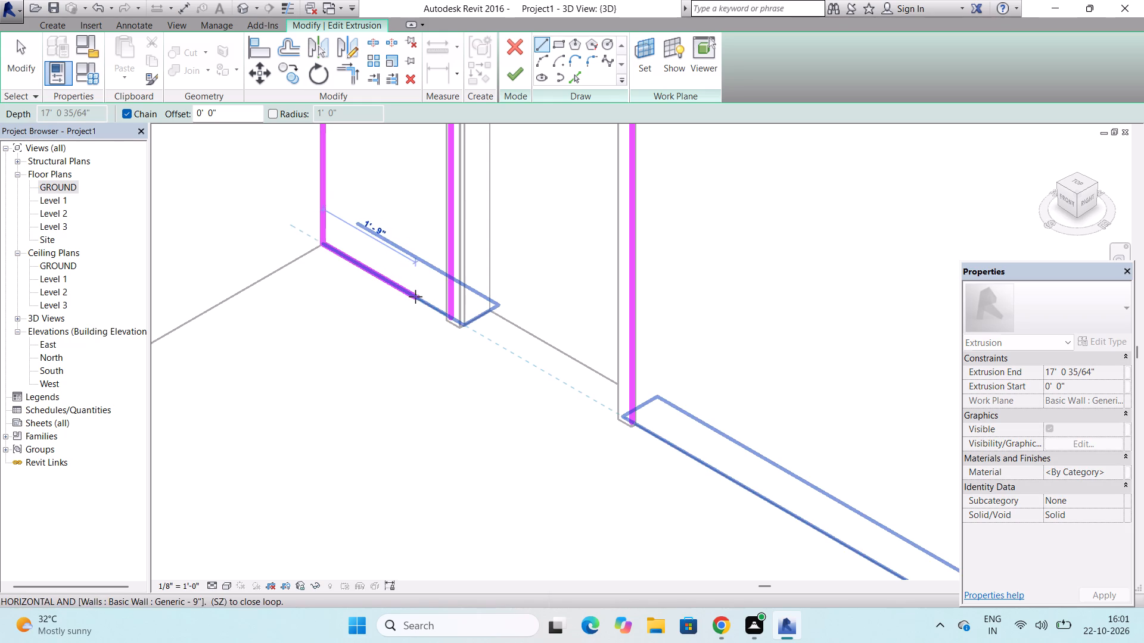
pyautogui.click(453, 322)
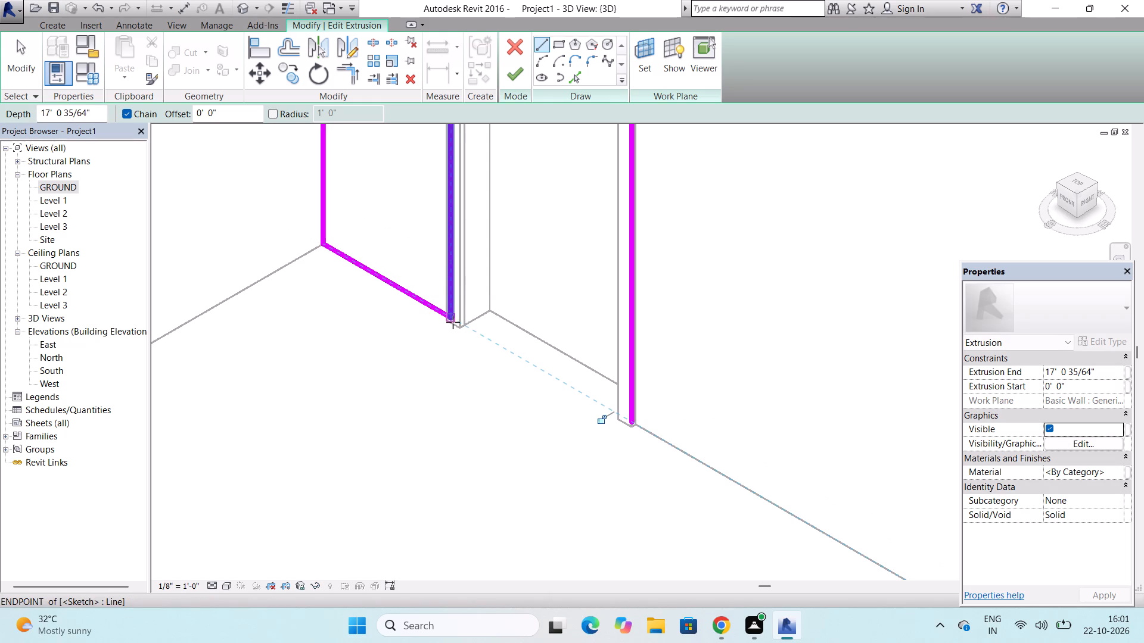
pyautogui.press('Escape')
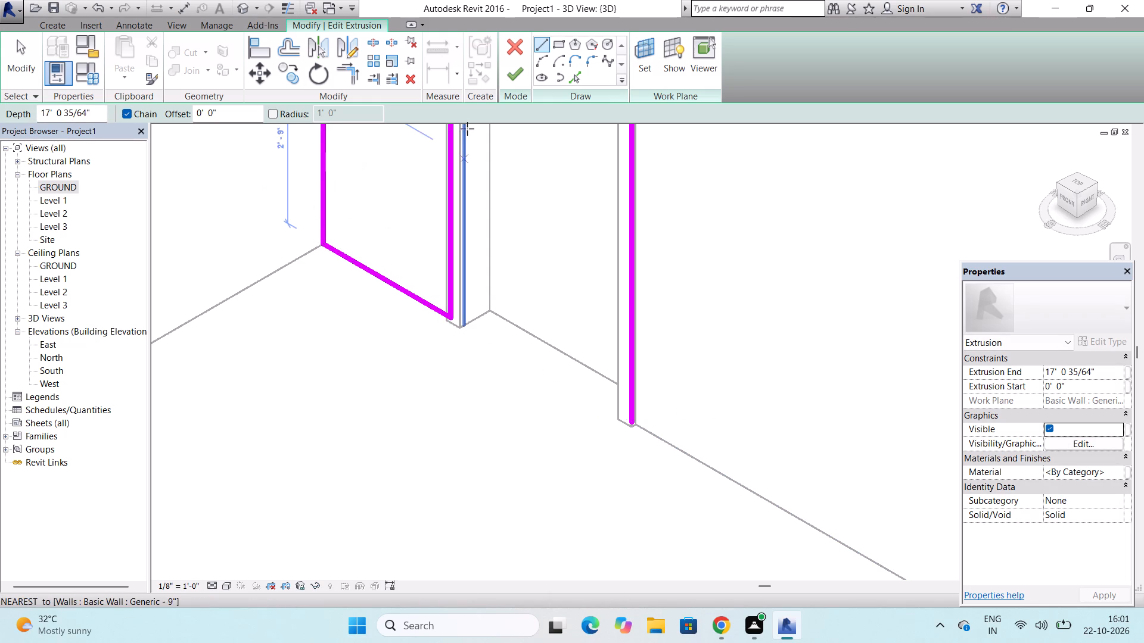
# Close the profile with a bottom line about 27' 3" long from the far door jamb's base to the outer wall corner, and finish the extrusion sketch.
pyautogui.click(540, 45)
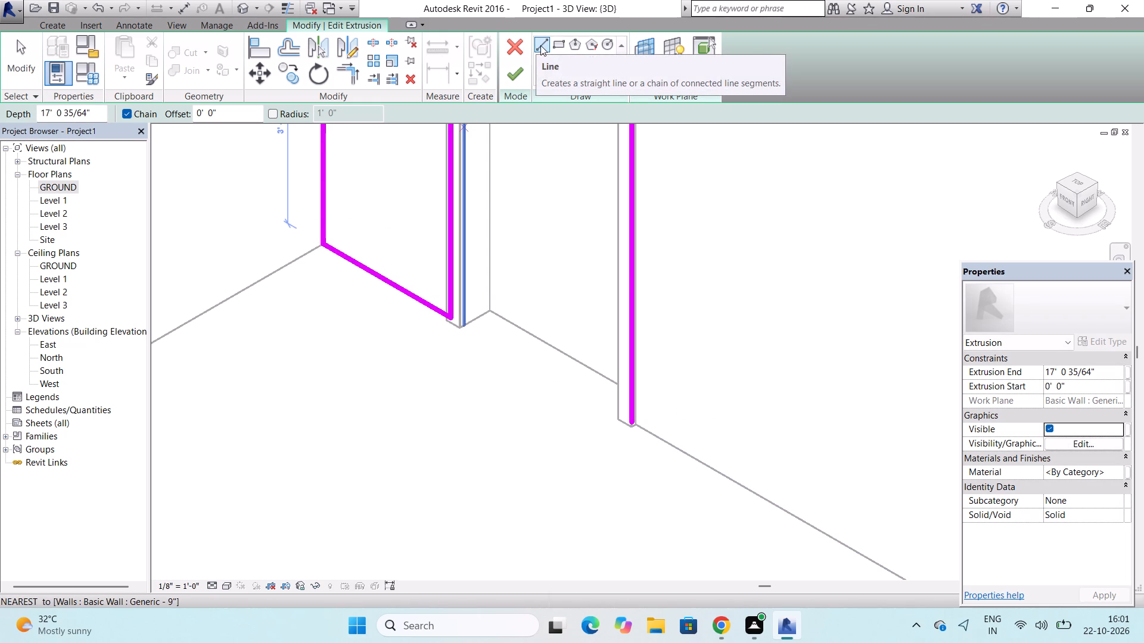
pyautogui.scroll(-4, 405, 132)
pyautogui.scroll(-3, 419, 266)
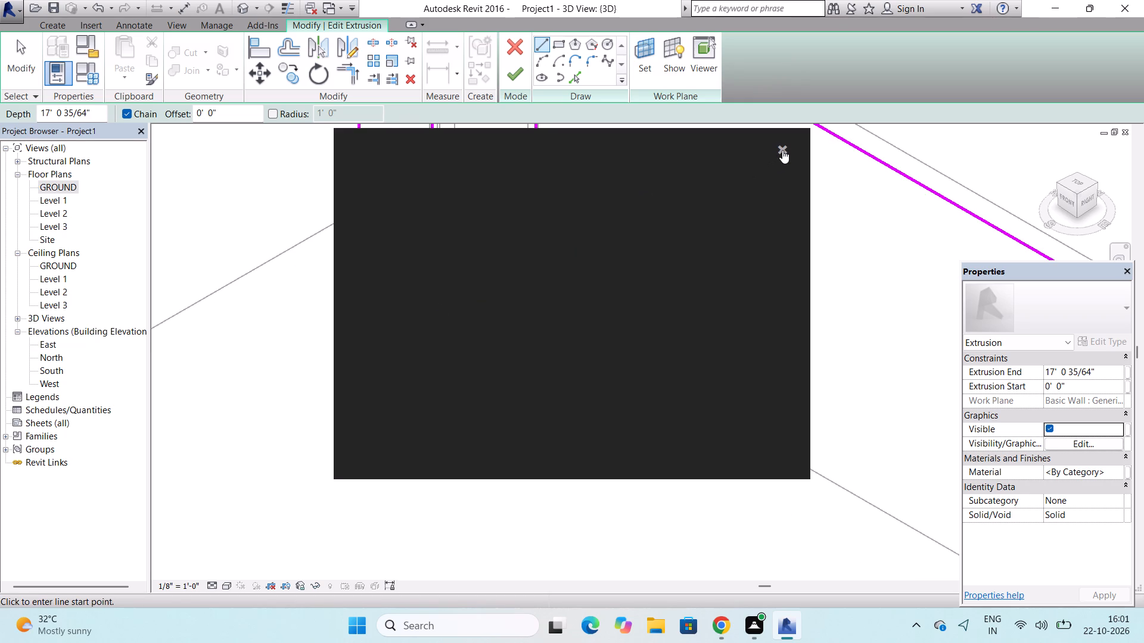
pyautogui.click(782, 150)
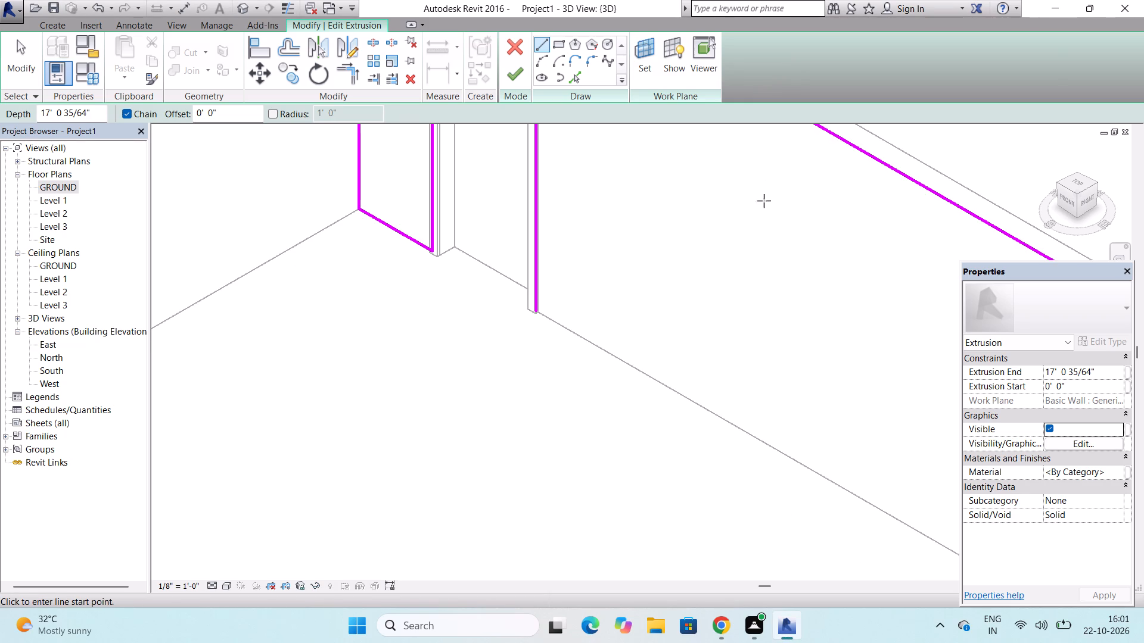
pyautogui.scroll(3, 536, 307)
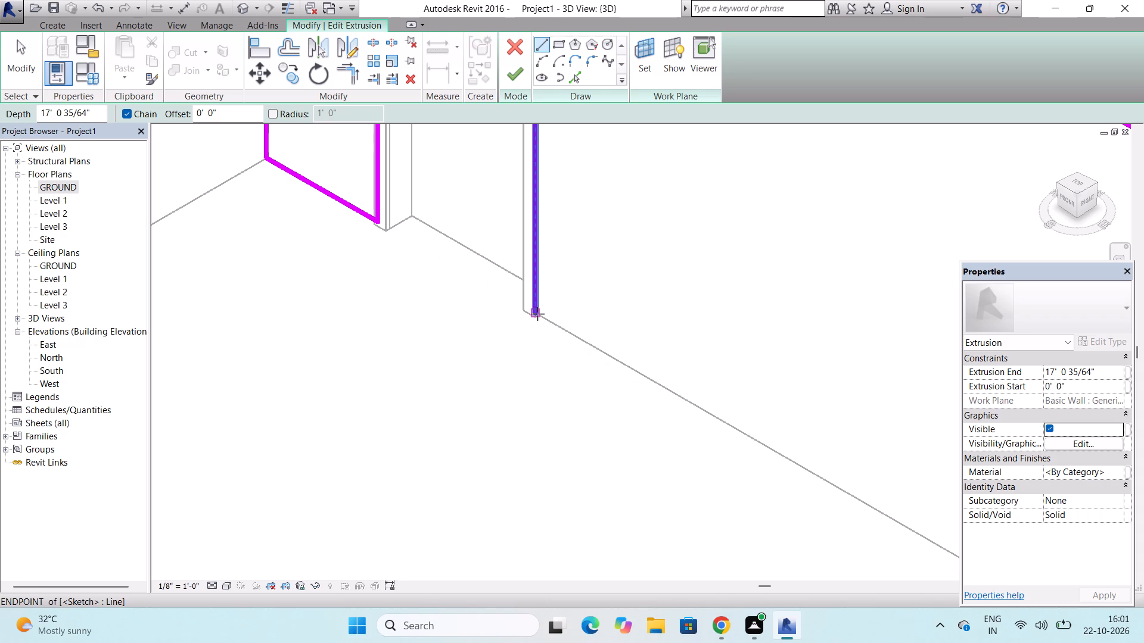
pyautogui.click(537, 313)
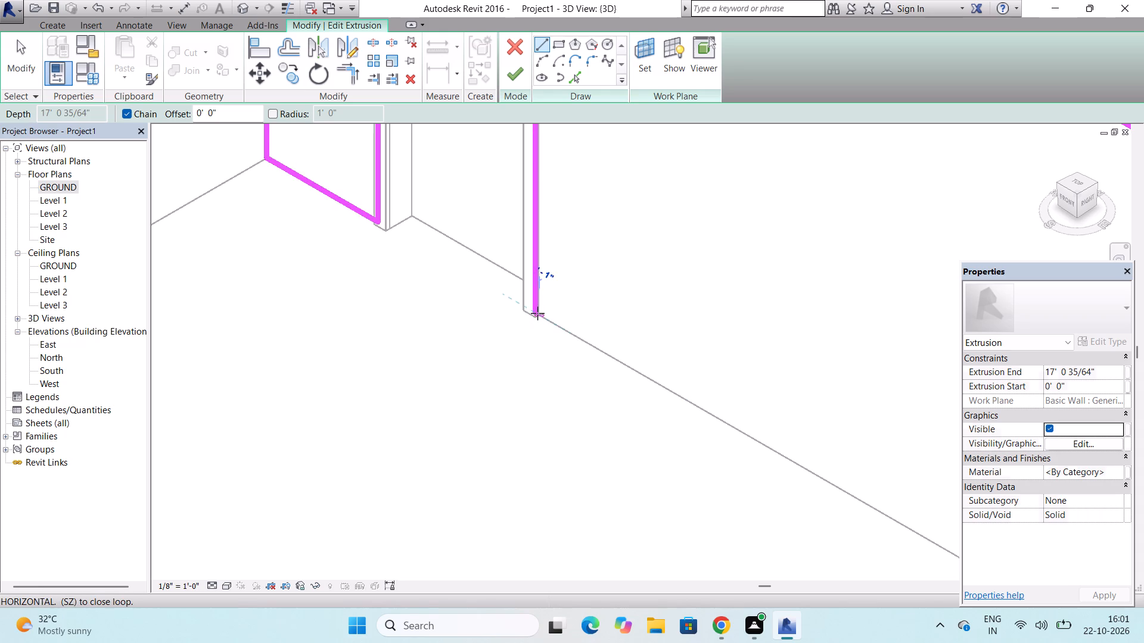
pyautogui.scroll(-13, 537, 313)
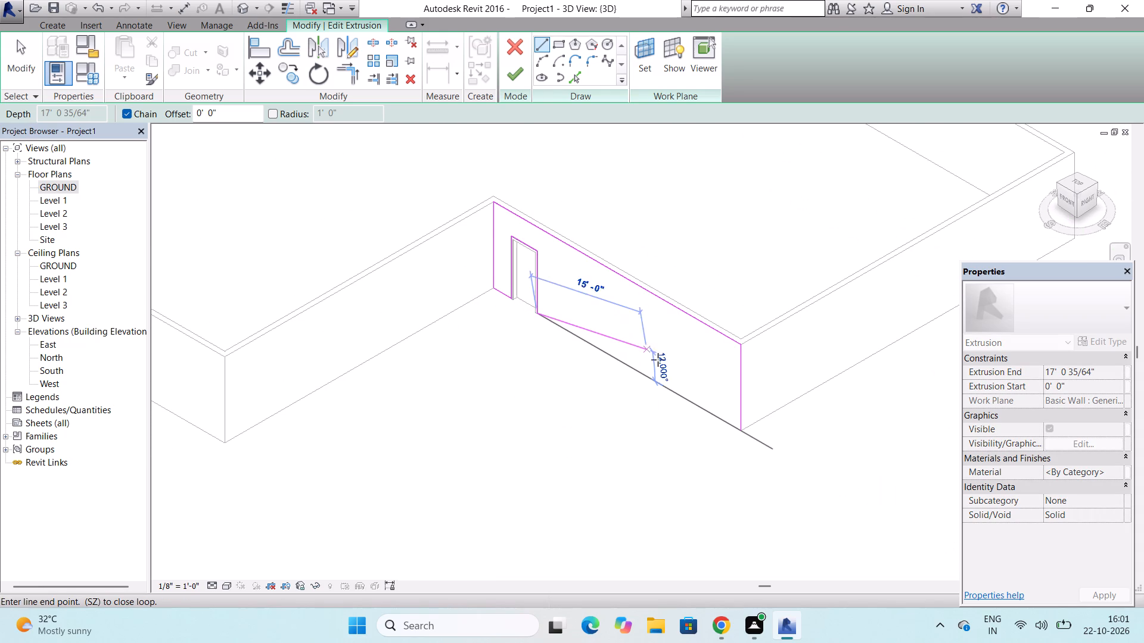
pyautogui.scroll(6, 743, 427)
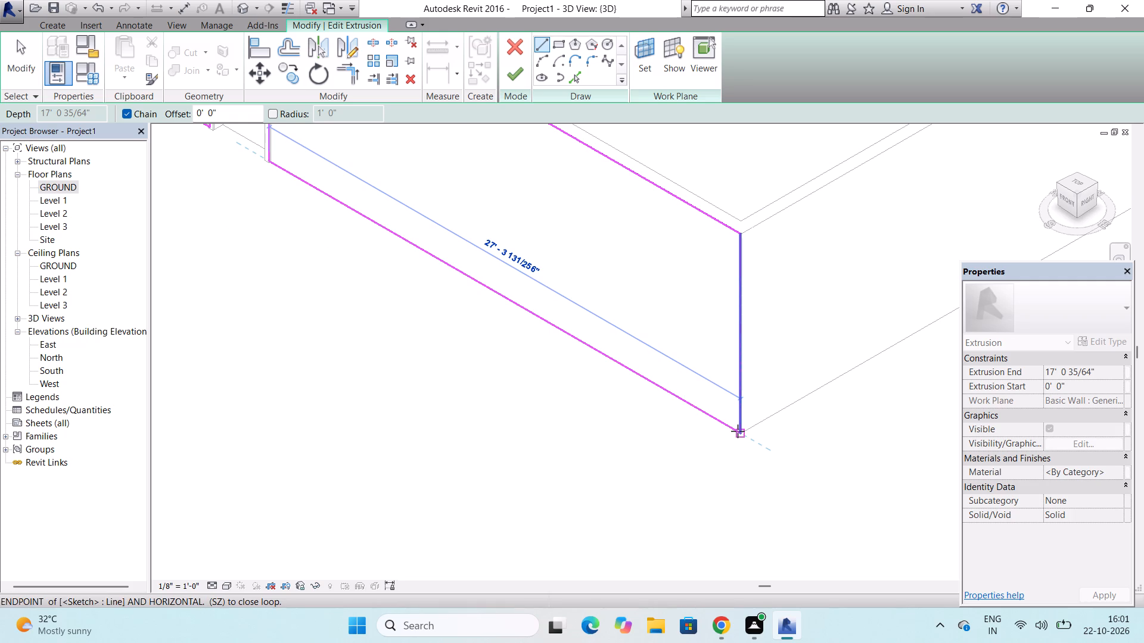
pyautogui.click(738, 431)
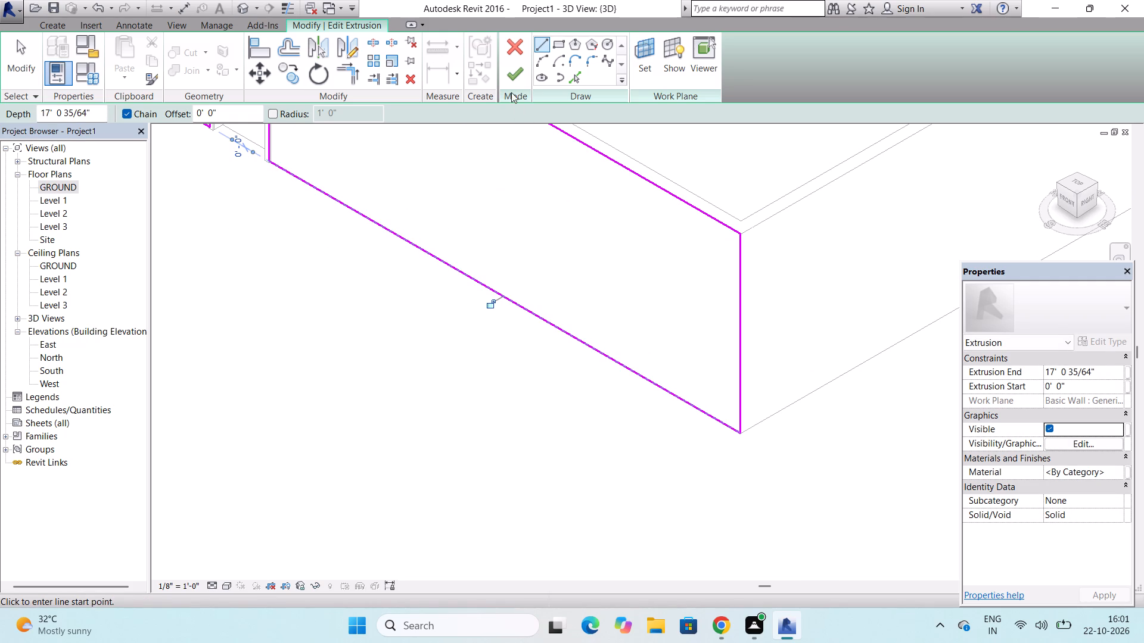
pyautogui.click(517, 76)
# Pull the extrusion's front face back toward the wall to a depth of about 6' 11".
pyautogui.scroll(-2, 683, 303)
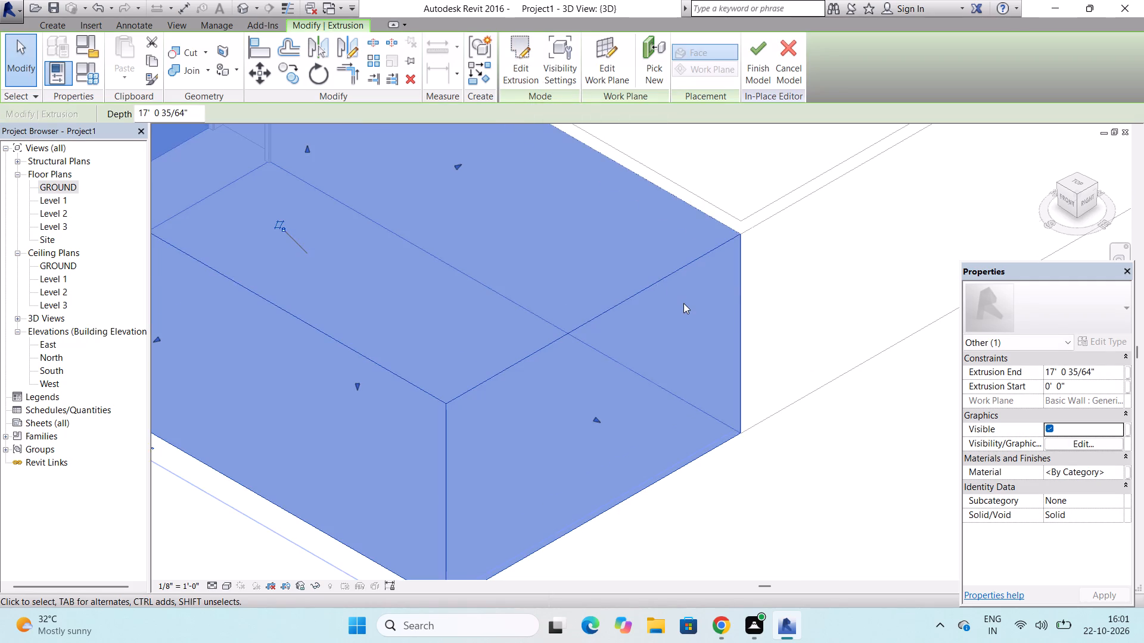
pyautogui.scroll(-2, 683, 303)
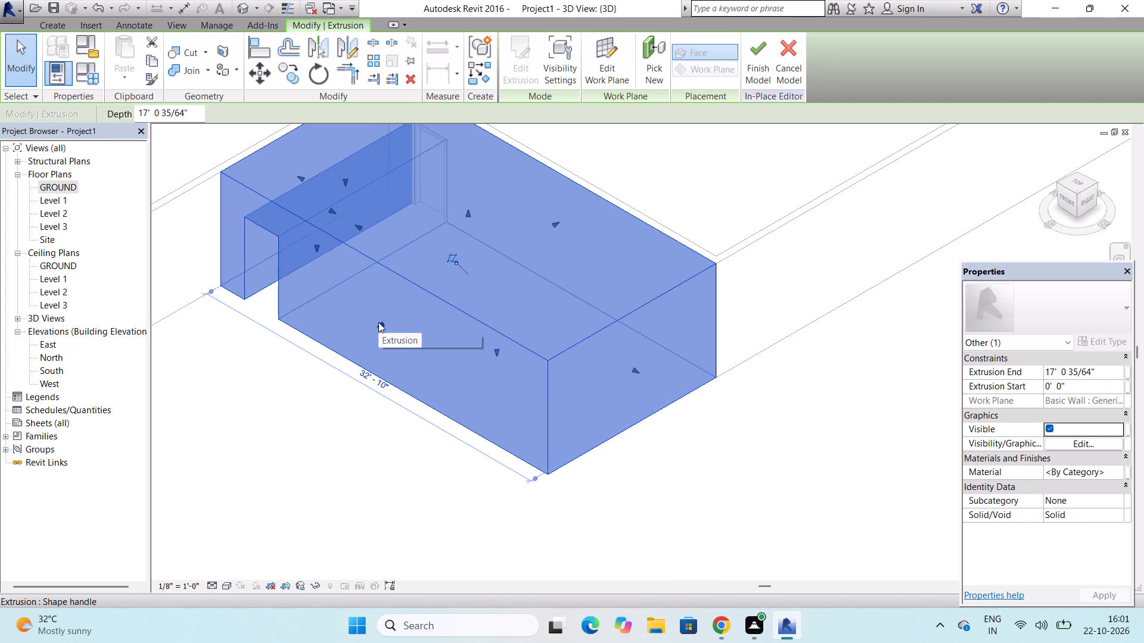
pyautogui.moveTo(378, 322); pyautogui.dragTo(477, 295)
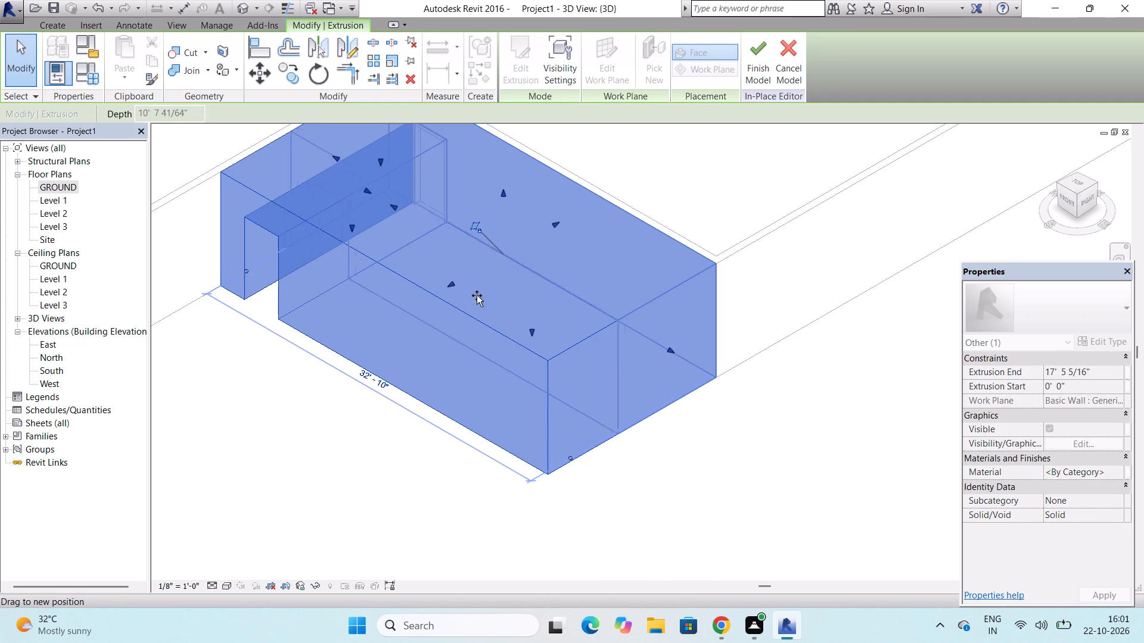
pyautogui.moveTo(477, 295); pyautogui.dragTo(496, 285)
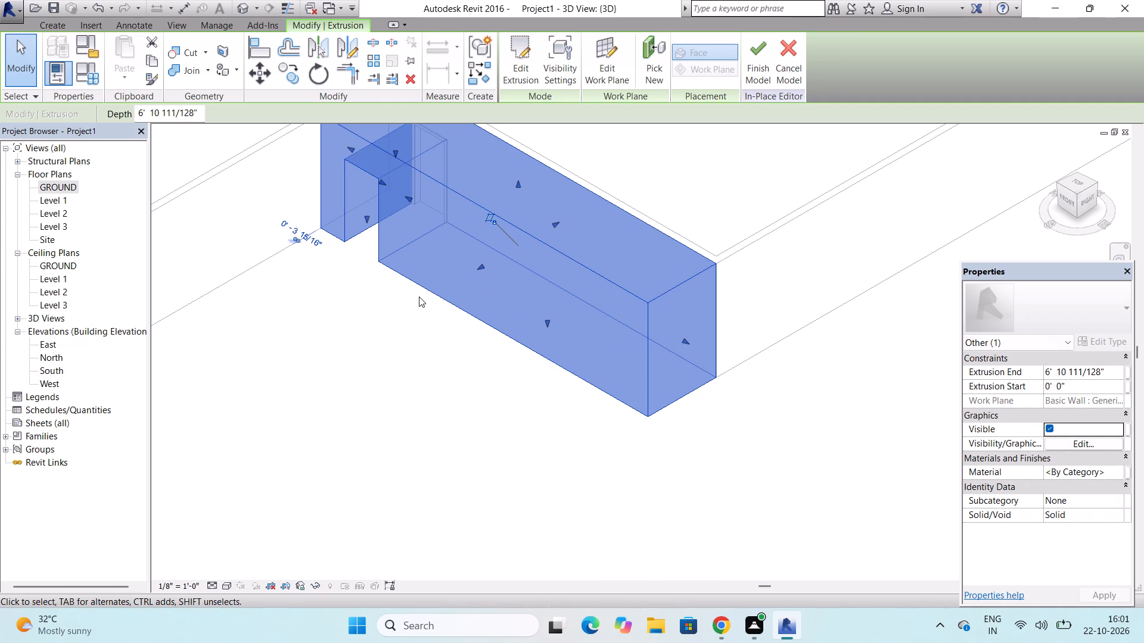
pyautogui.press('Escape')
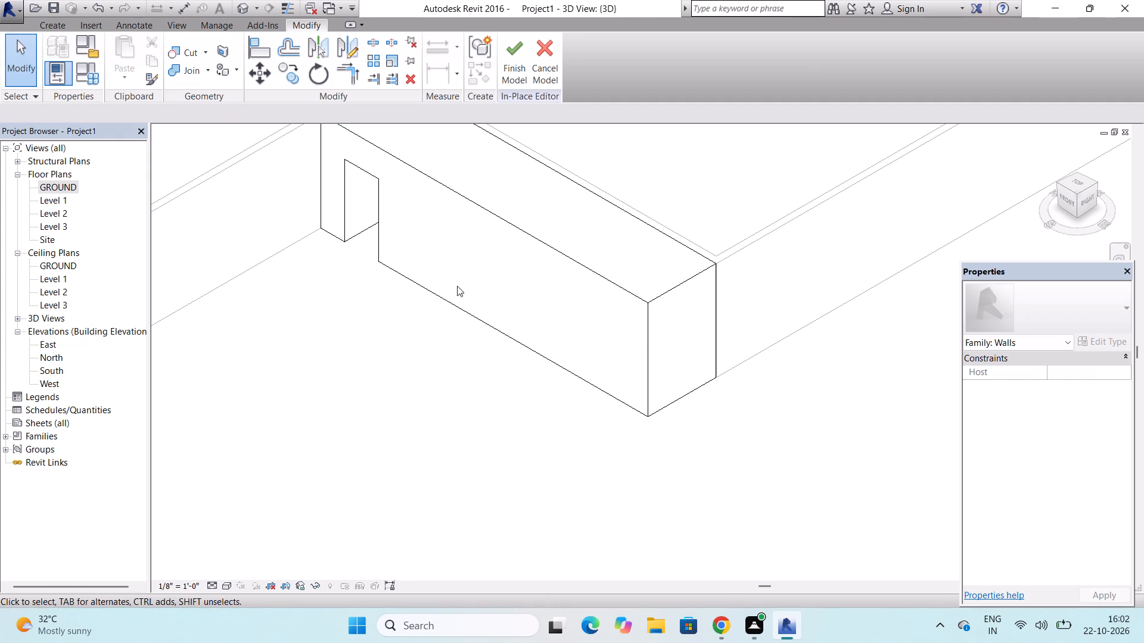
# Open the GROUND floor plan and bring the whole house outline into view.
pyautogui.scroll(-8, 461, 274)
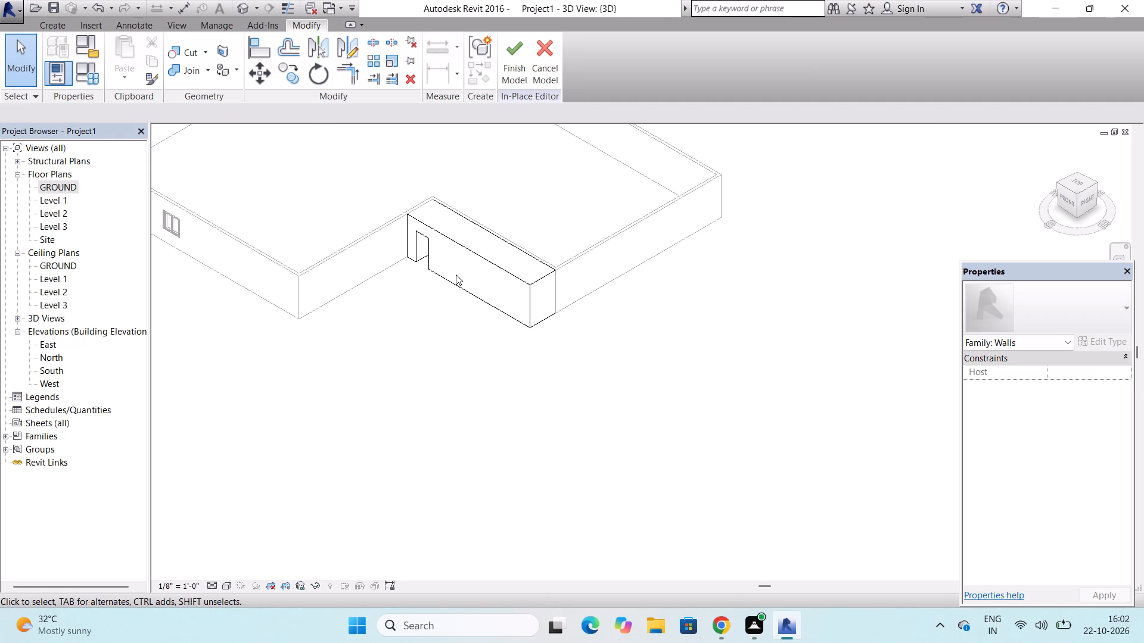
pyautogui.scroll(-2, 456, 274)
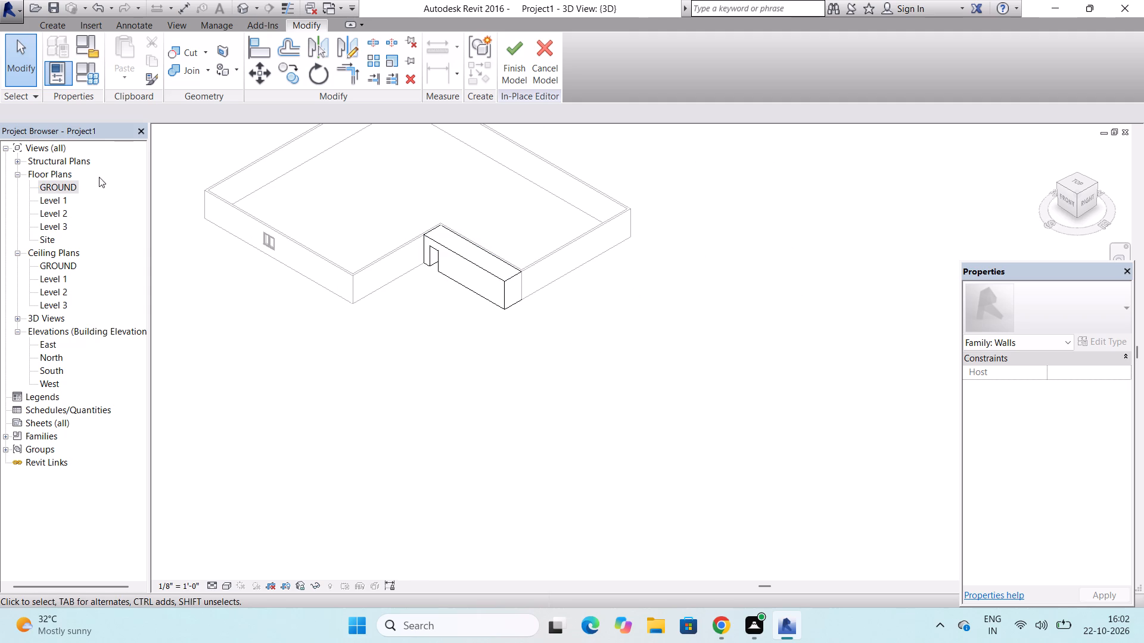
pyautogui.doubleClick(73, 190)
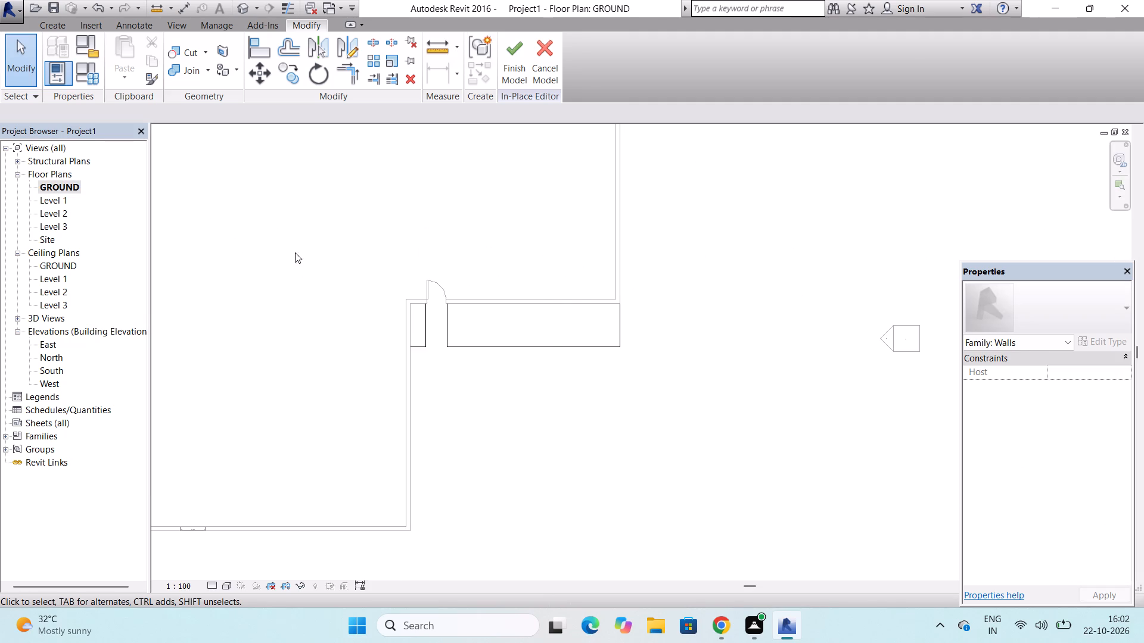
pyautogui.scroll(-5, 577, 294)
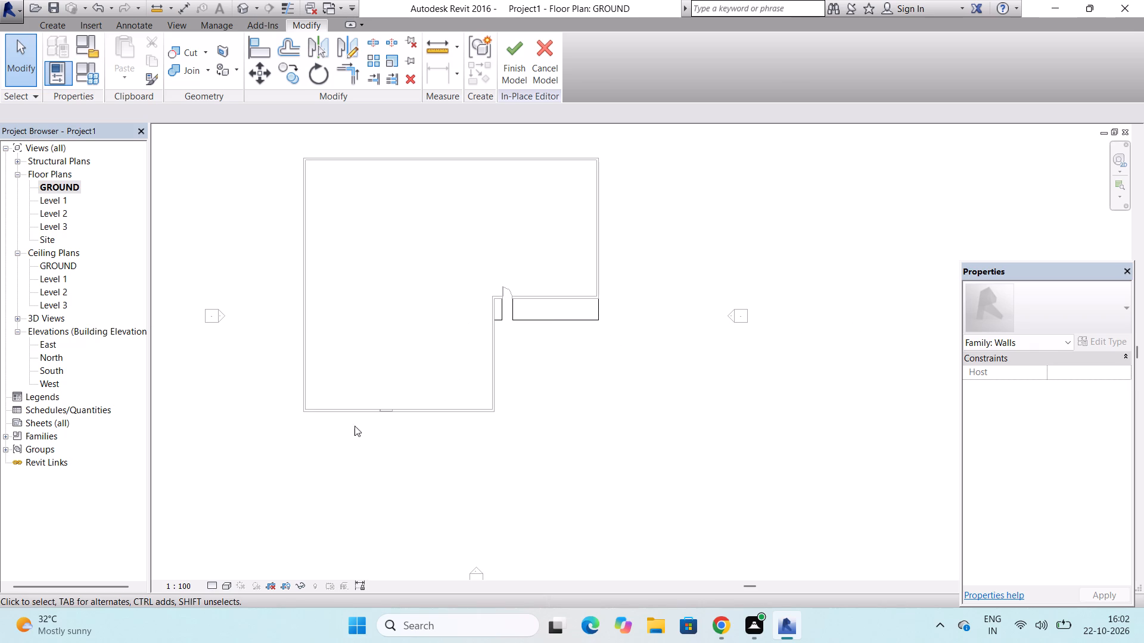
# Finish the in-place model to make the casement window in the south wall selectable.
pyautogui.scroll(7, 349, 413)
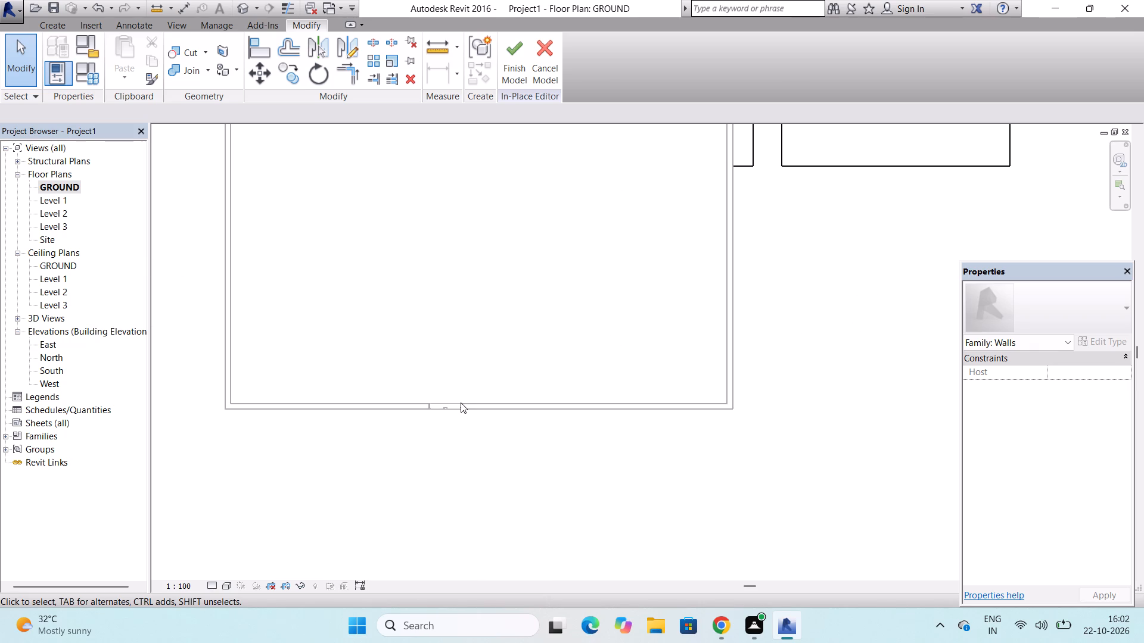
pyautogui.click(461, 402)
pyautogui.click(433, 408)
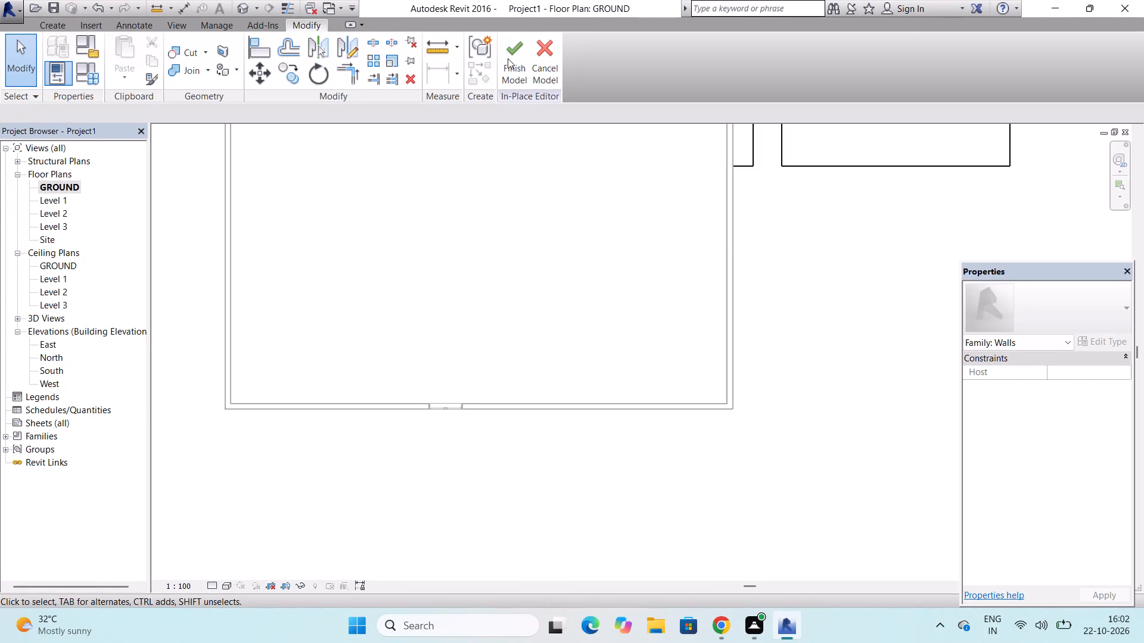
pyautogui.click(508, 58)
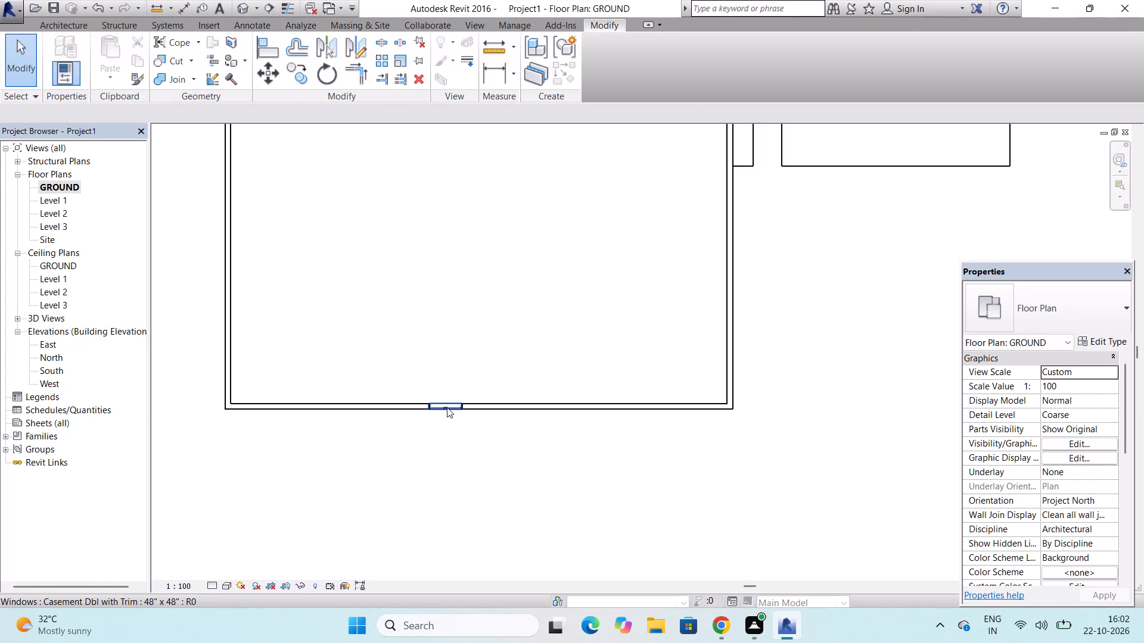
# Move the south wall's casement window 10' 0" east along the wall.
pyautogui.click(447, 407)
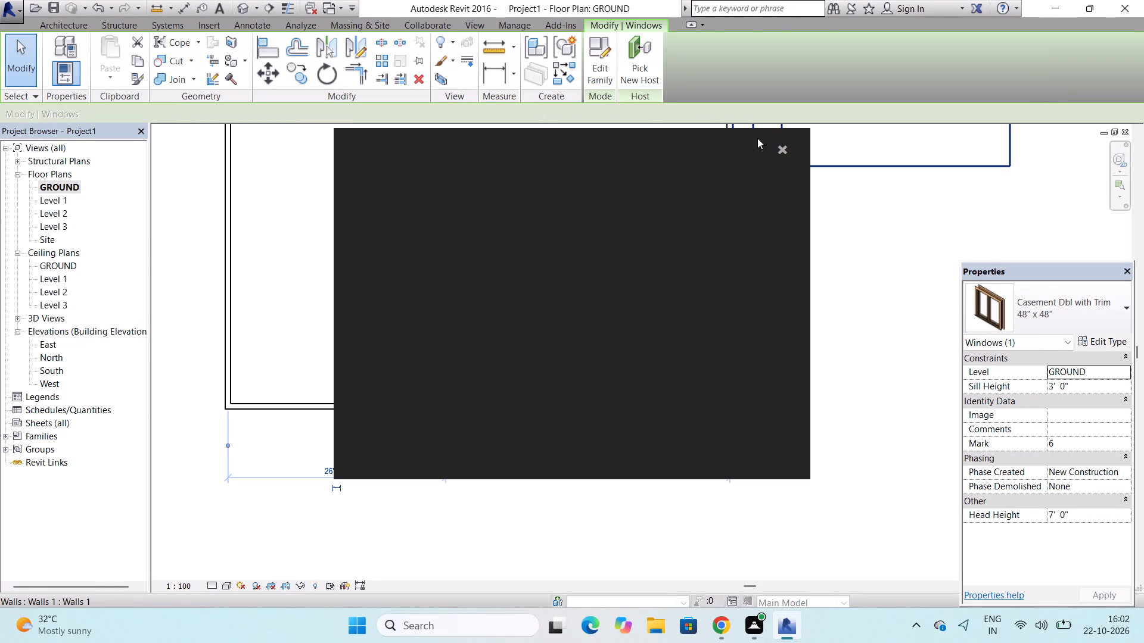
pyautogui.click(781, 149)
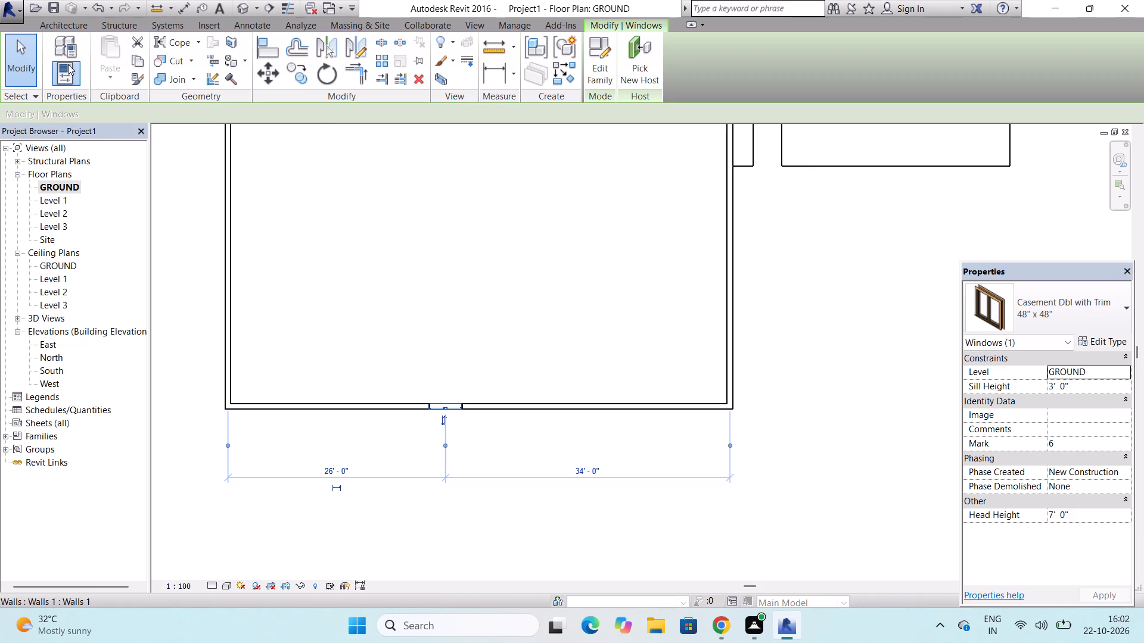
pyautogui.click(280, 68)
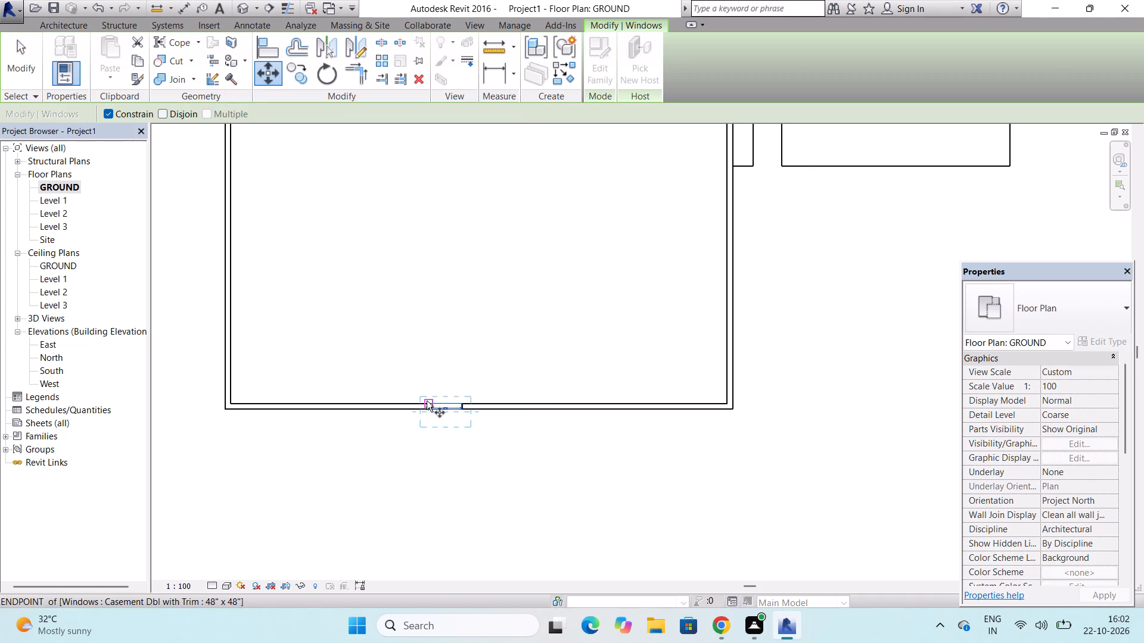
pyautogui.click(447, 401)
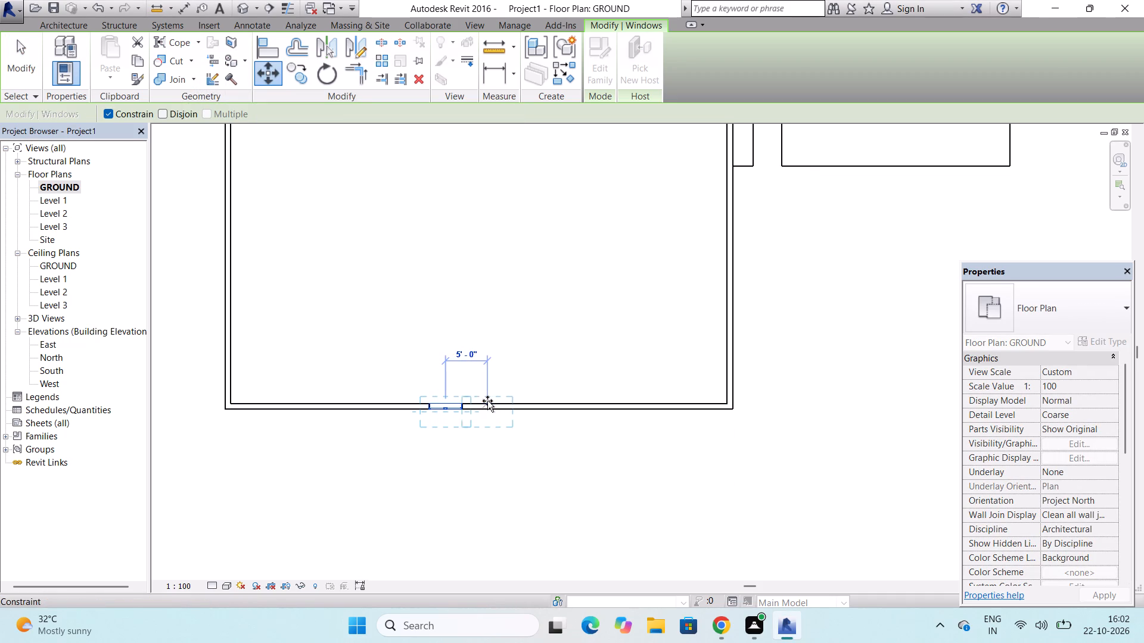
pyautogui.click(528, 401)
pyautogui.press('Escape')
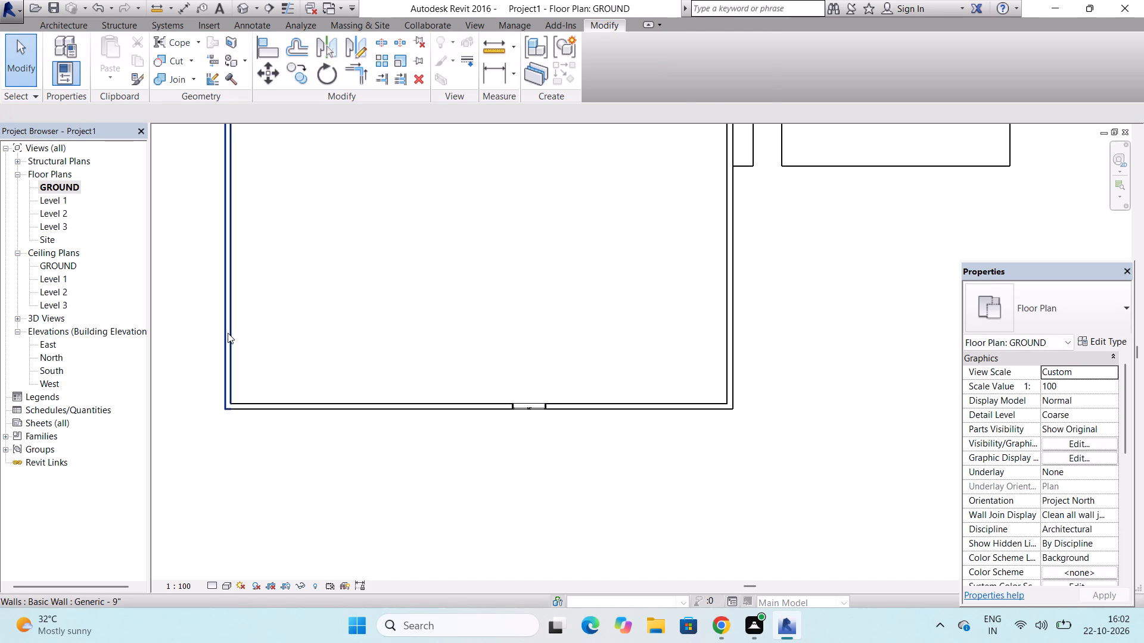
# Pull the long west wall inward to 38' 6" from the south wing's east wall.
pyautogui.moveTo(228, 333); pyautogui.dragTo(406, 333)
pyautogui.scroll(-8, 371, 378)
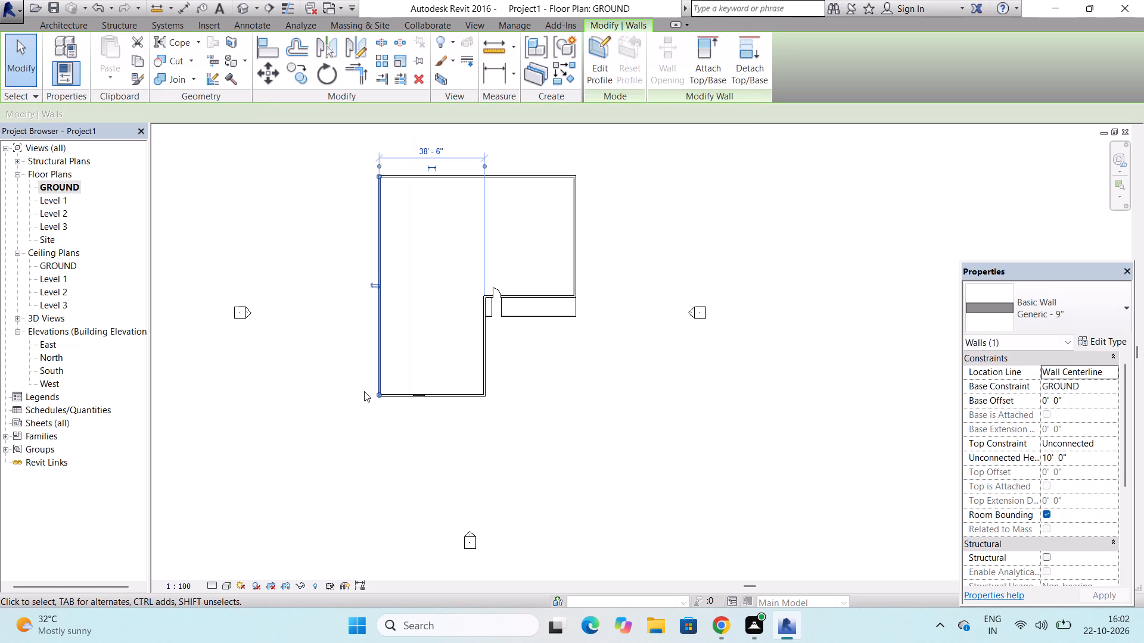
pyautogui.press('Escape')
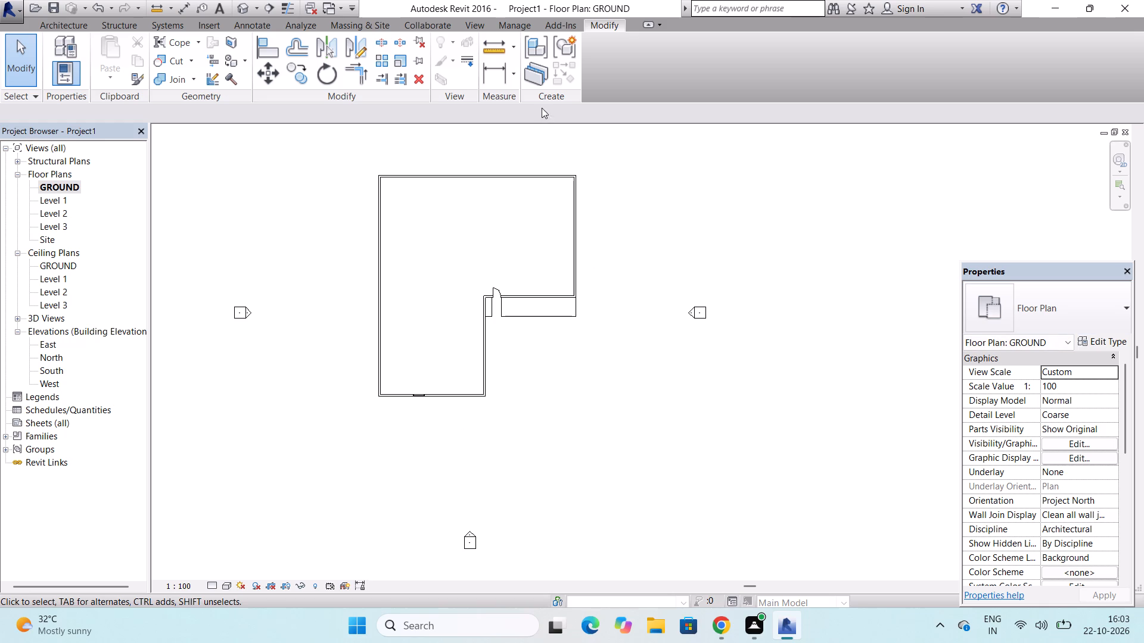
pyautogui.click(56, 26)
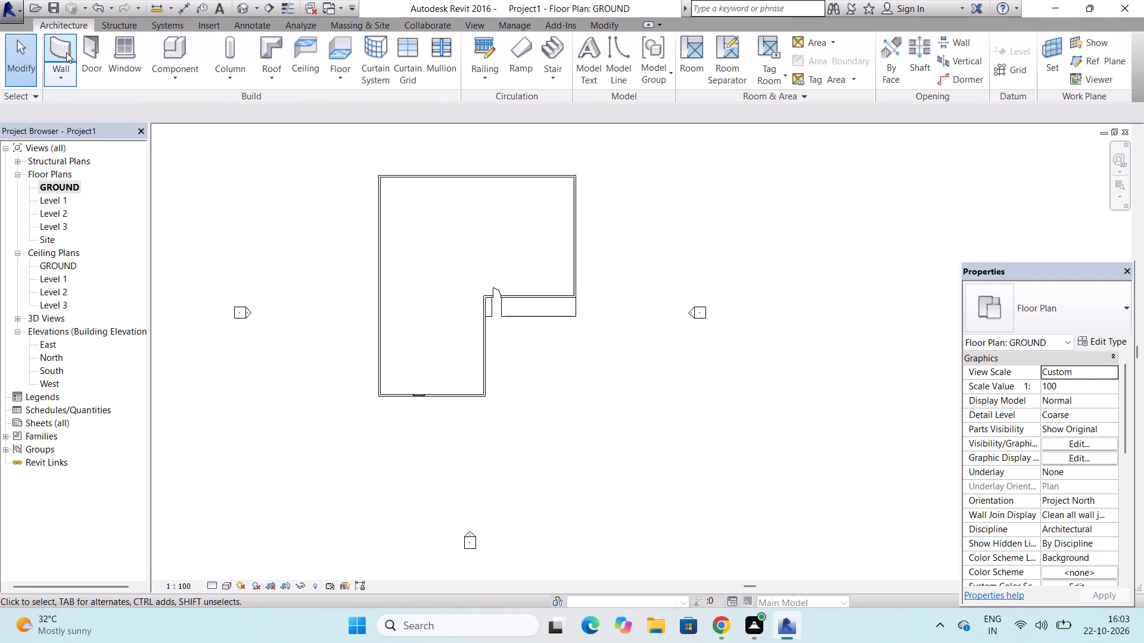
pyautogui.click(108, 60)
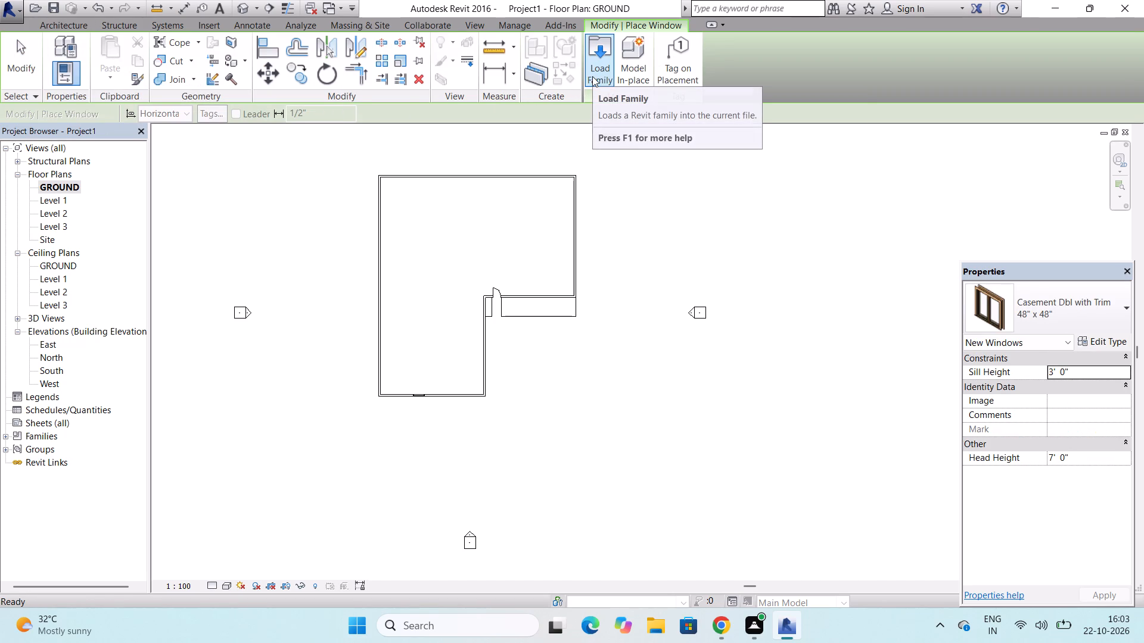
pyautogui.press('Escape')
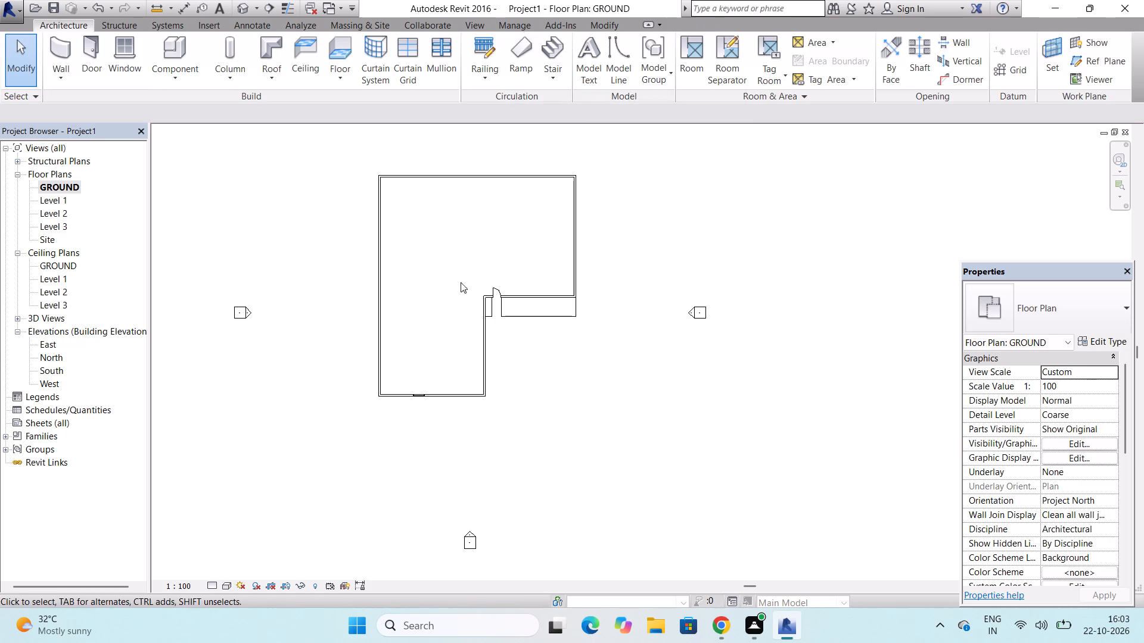
# Move the south wing's south wall, with its casement window, 16' 6" north using the Move tool.
pyautogui.scroll(8, 404, 392)
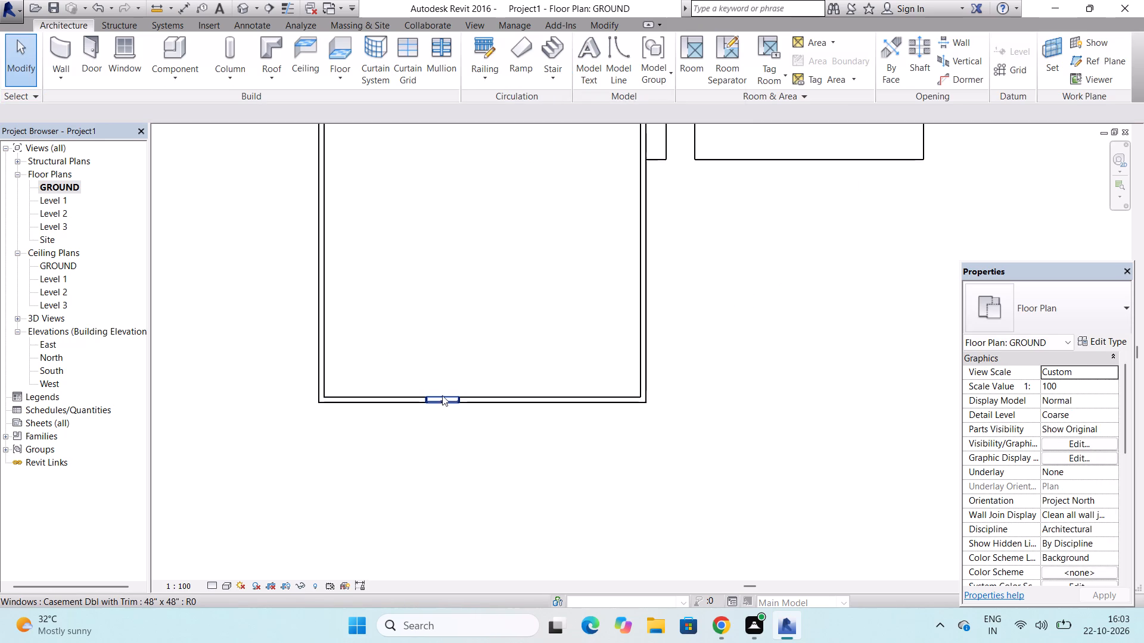
pyautogui.click(452, 398)
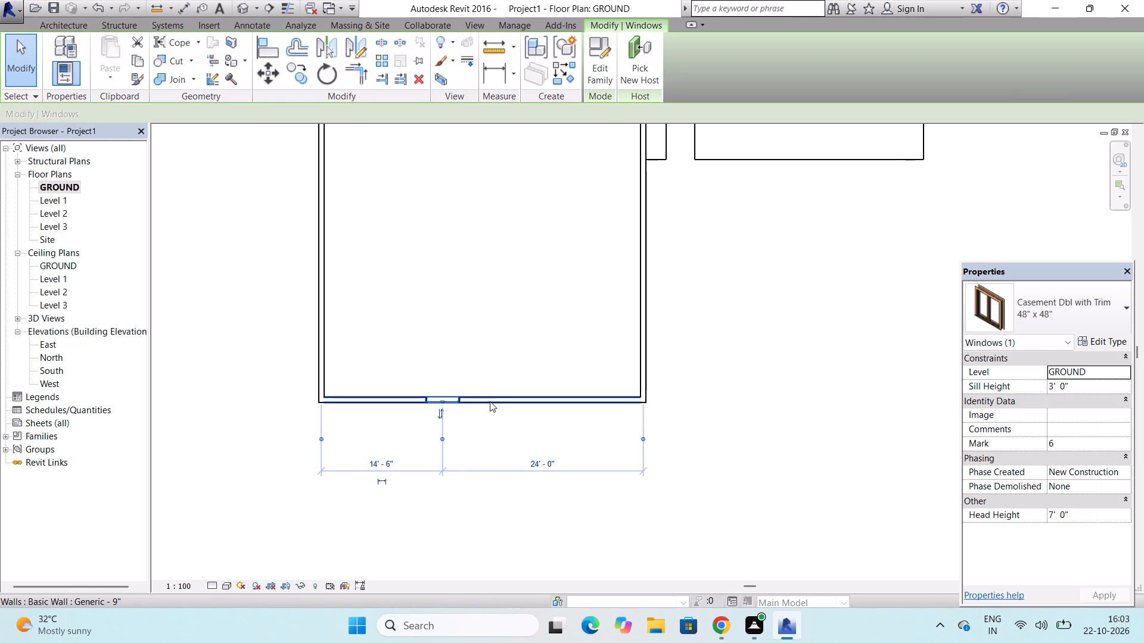
pyautogui.click(490, 401)
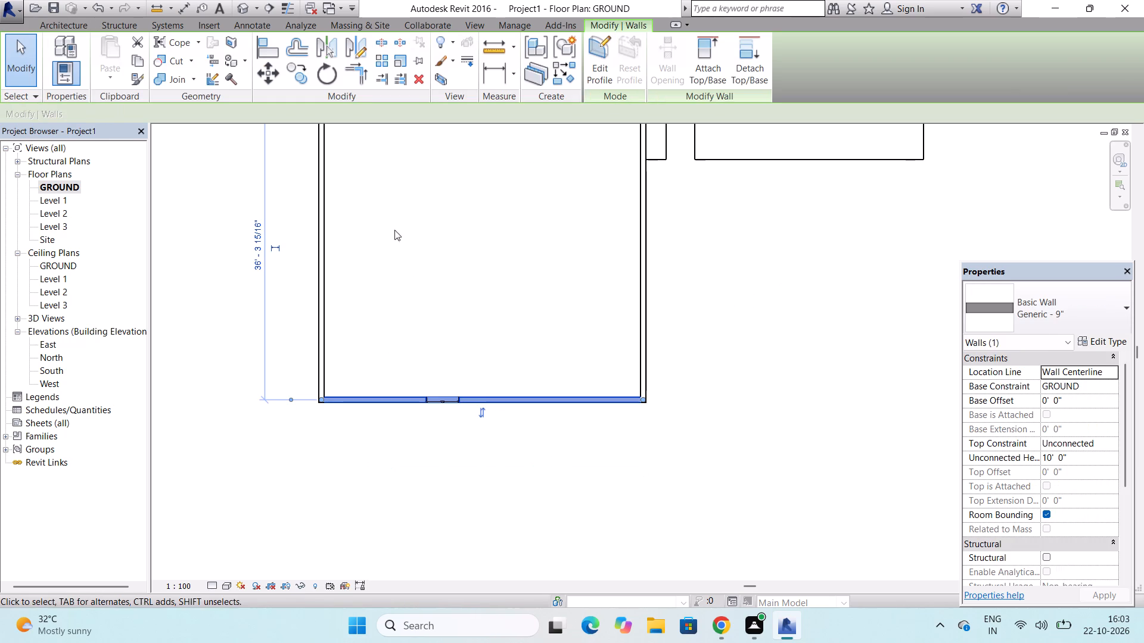
pyautogui.click(273, 68)
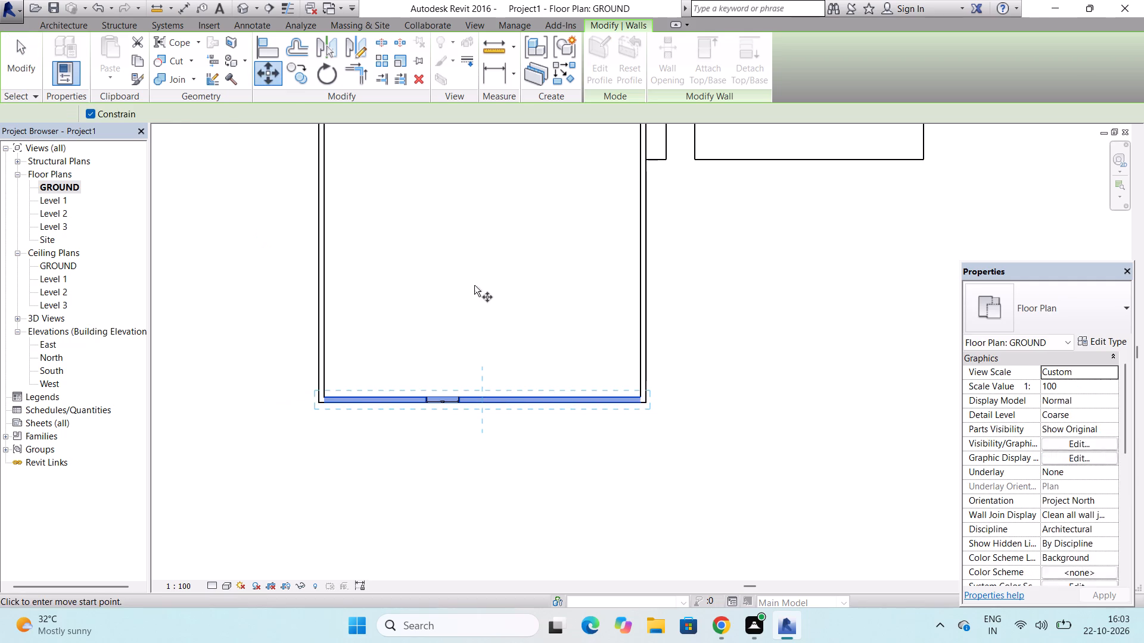
pyautogui.moveTo(512, 400); pyautogui.dragTo(515, 351)
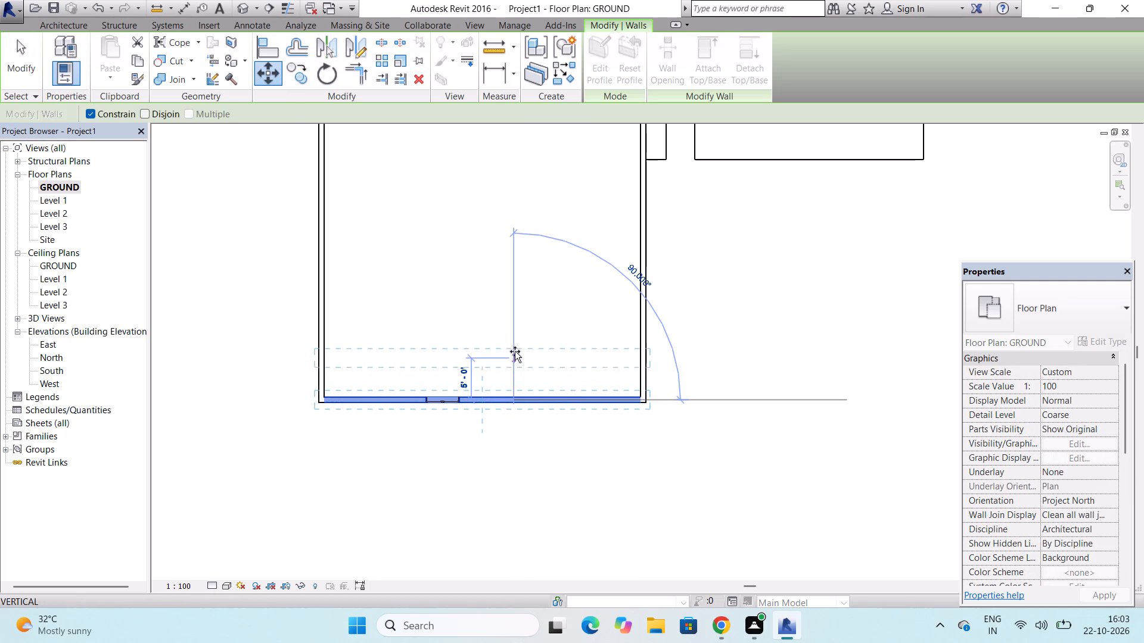
pyautogui.moveTo(515, 351); pyautogui.dragTo(518, 317)
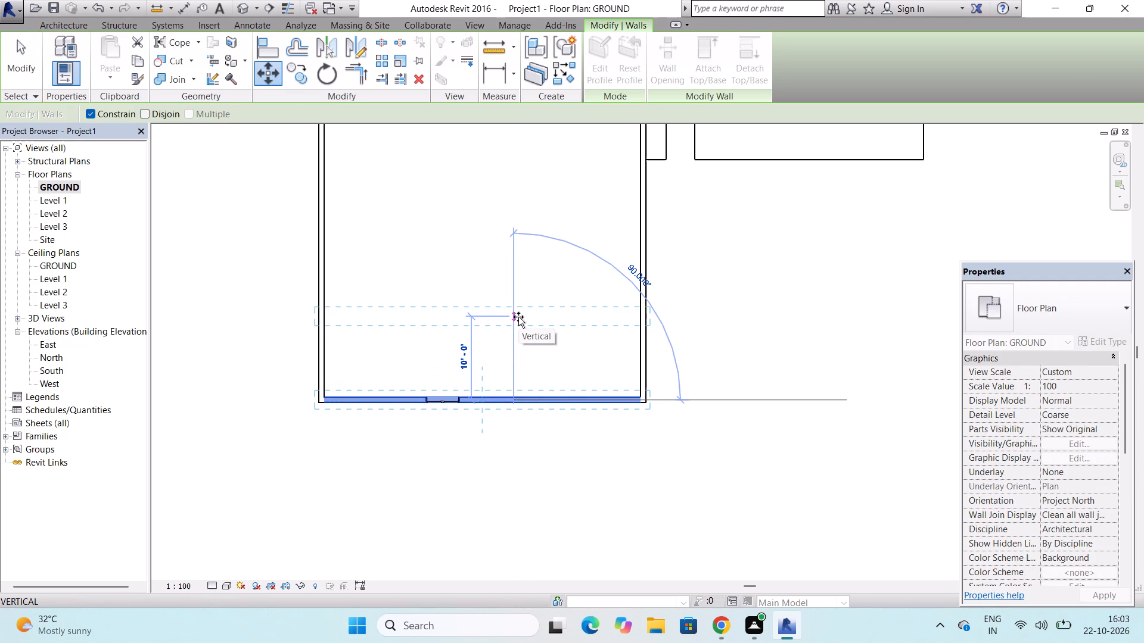
pyautogui.moveTo(518, 317); pyautogui.dragTo(508, 263)
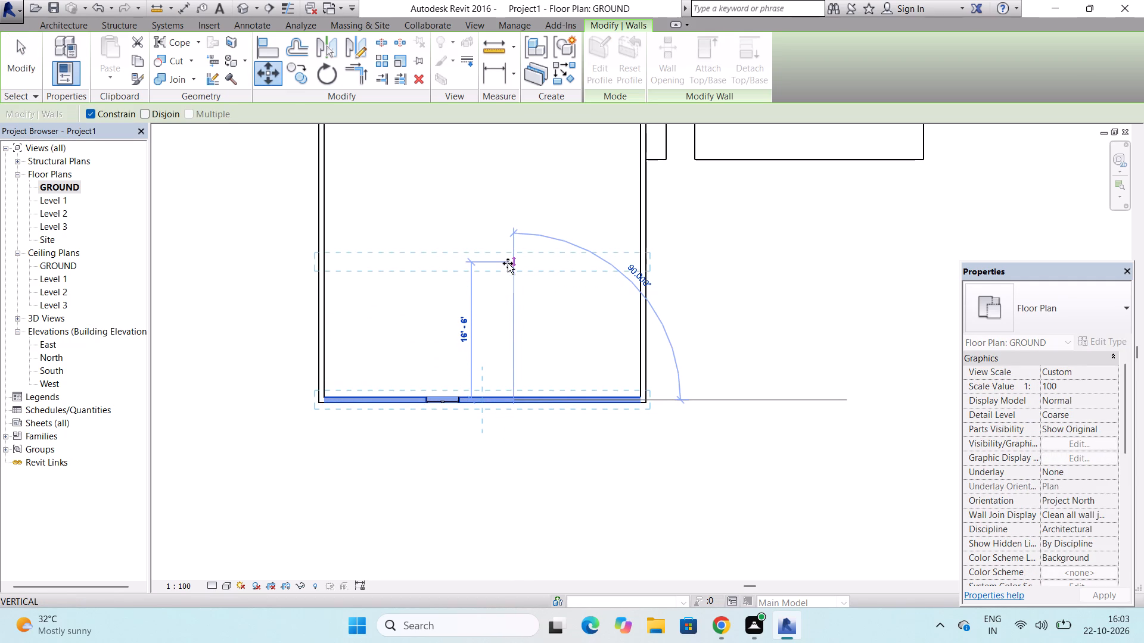
pyautogui.click(508, 263)
pyautogui.press('Escape')
# Pull the south wall back south until it is 24' 6" from the wall containing the door.
pyautogui.scroll(-6, 513, 353)
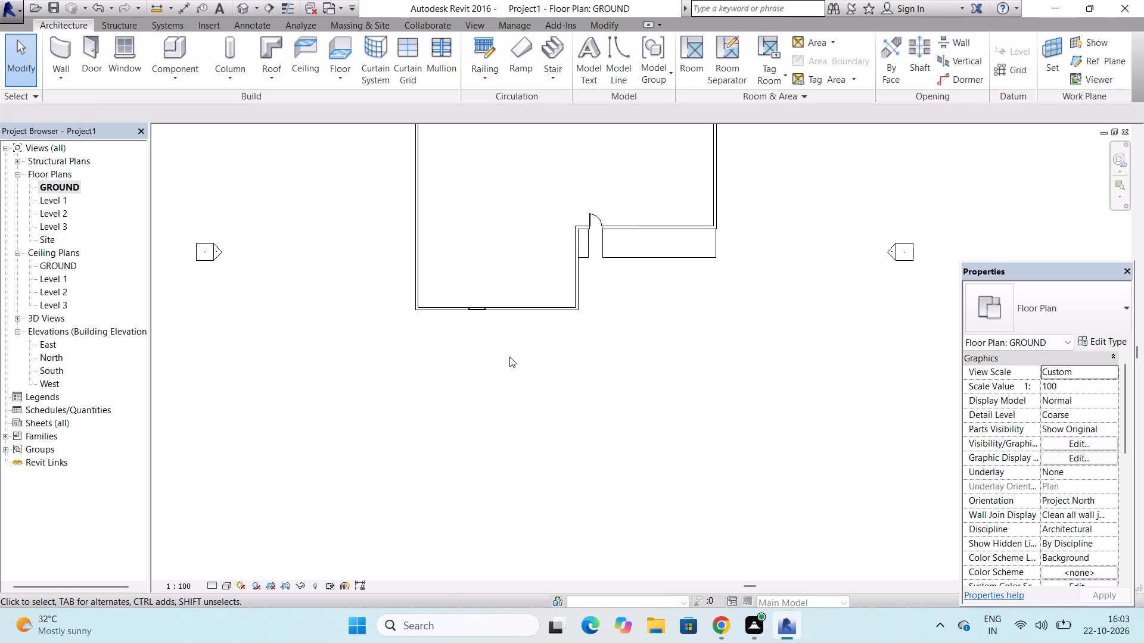
pyautogui.scroll(3, 498, 313)
pyautogui.click(486, 315)
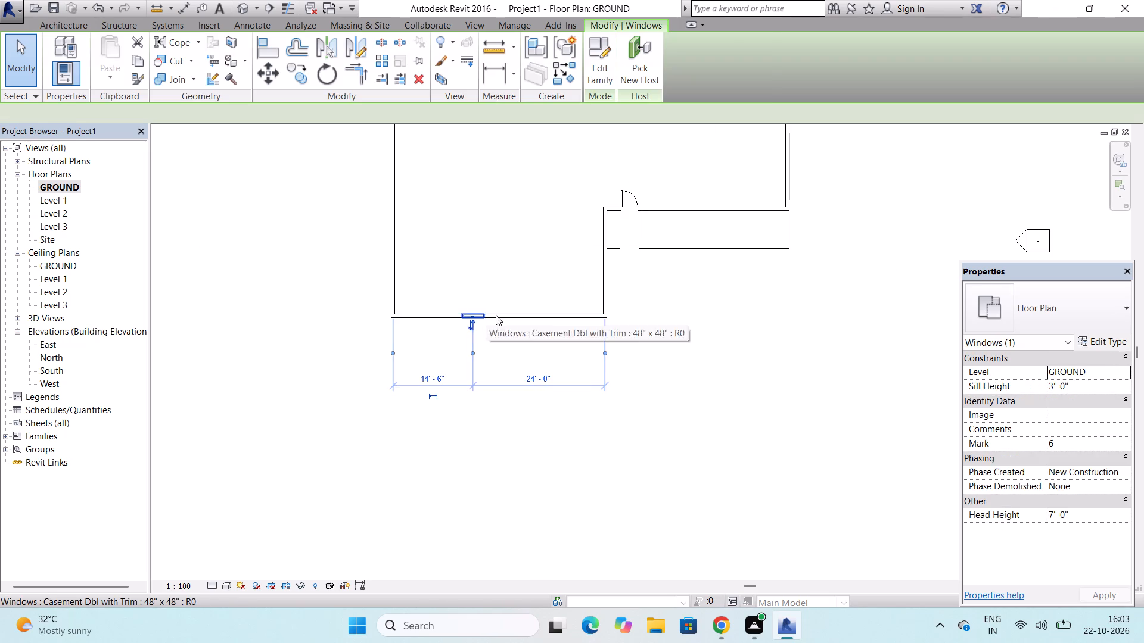
pyautogui.click(512, 314)
pyautogui.moveTo(512, 310); pyautogui.dragTo(525, 335)
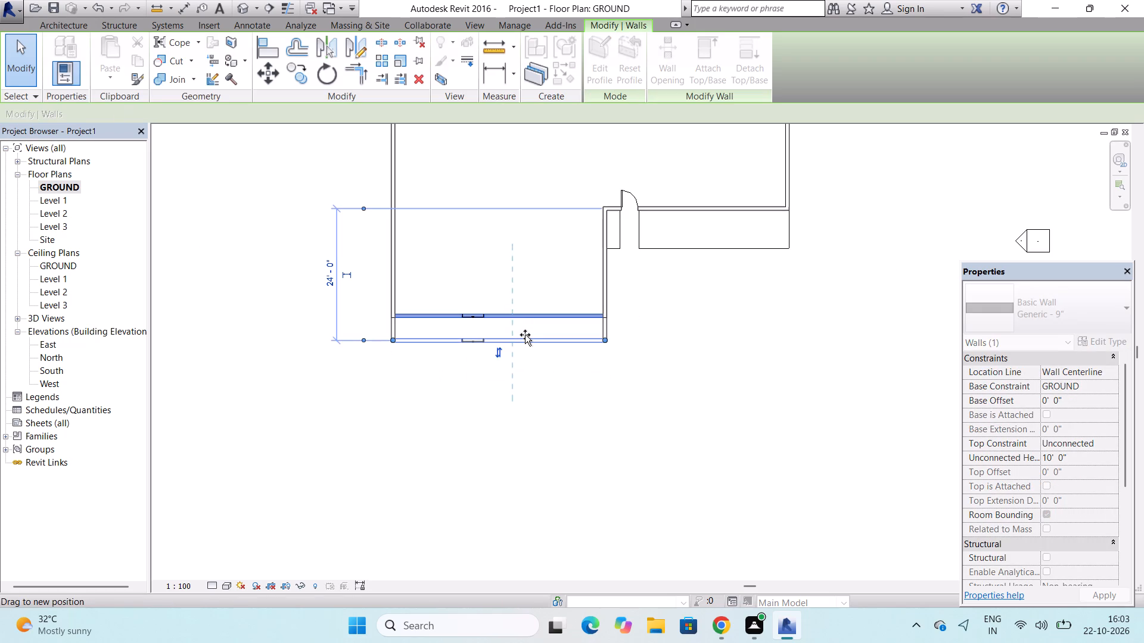
pyautogui.moveTo(525, 335); pyautogui.dragTo(525, 338)
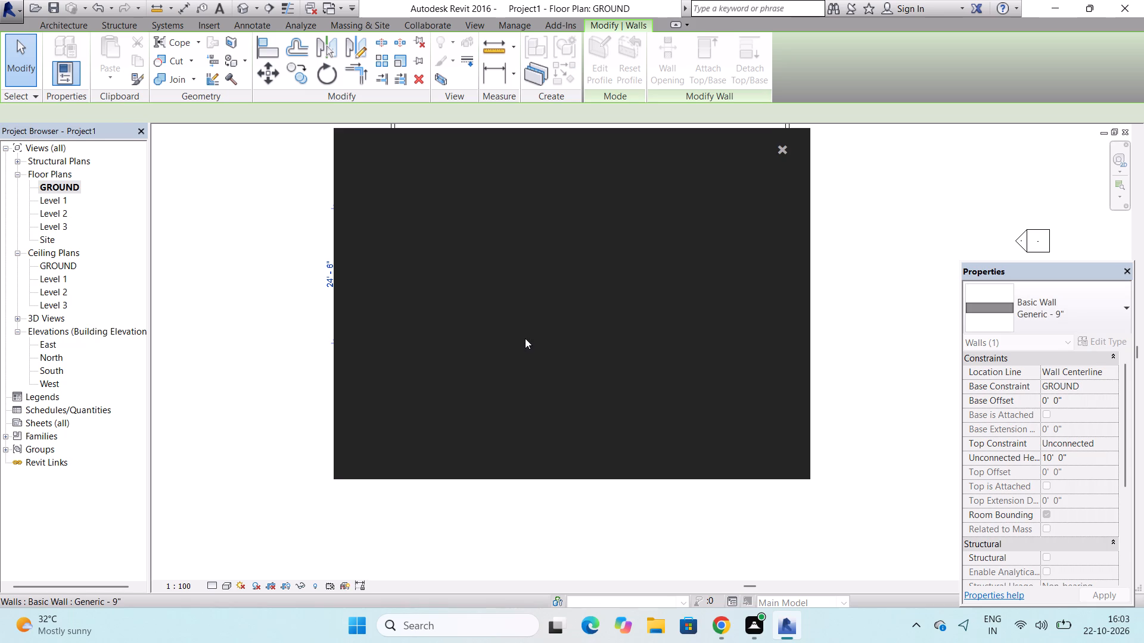
pyautogui.click(781, 151)
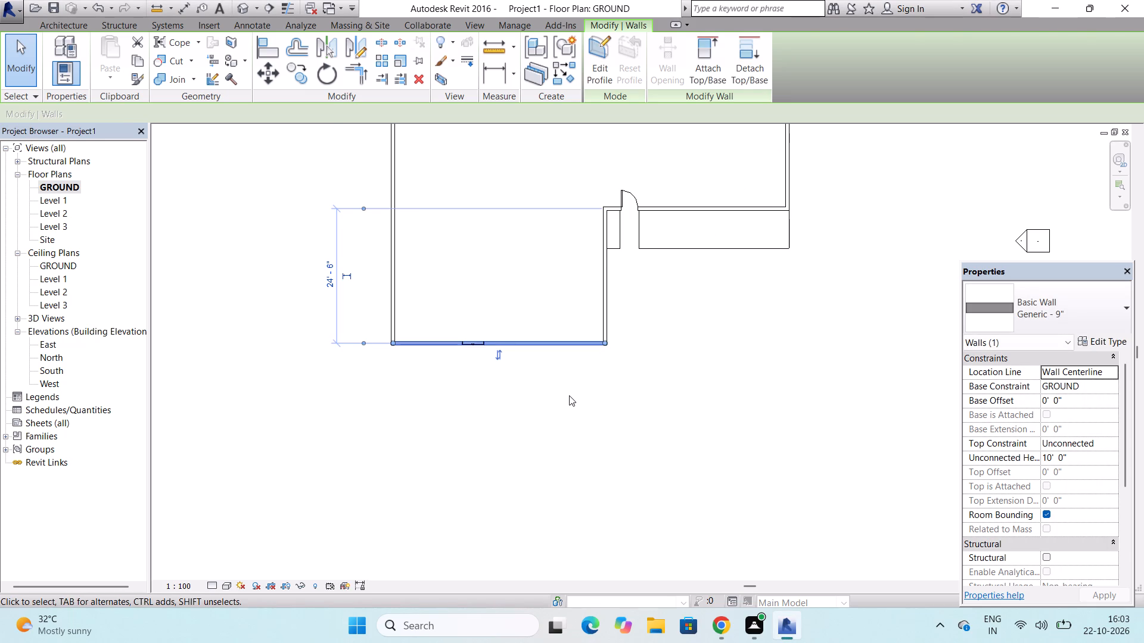
pyautogui.press('Escape')
pyautogui.press('Escape')
pyautogui.press('Escape')
pyautogui.press('Escape')
pyautogui.press('Escape')
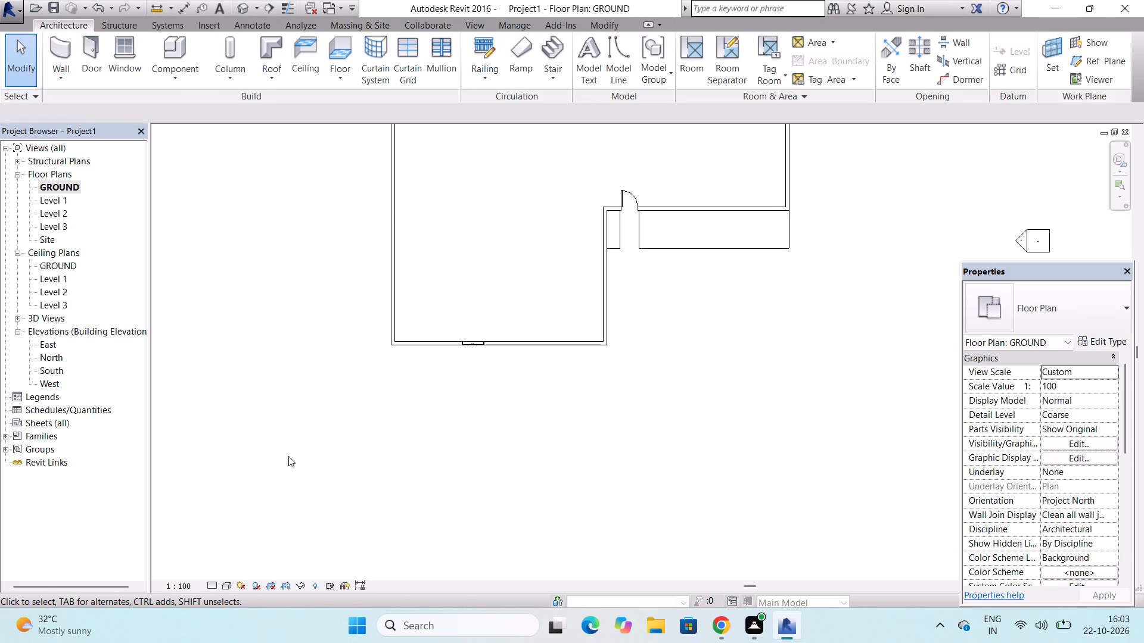
# Load the Transom with Trim window family from the Windows folder of the US Imperial library.
pyautogui.click(119, 47)
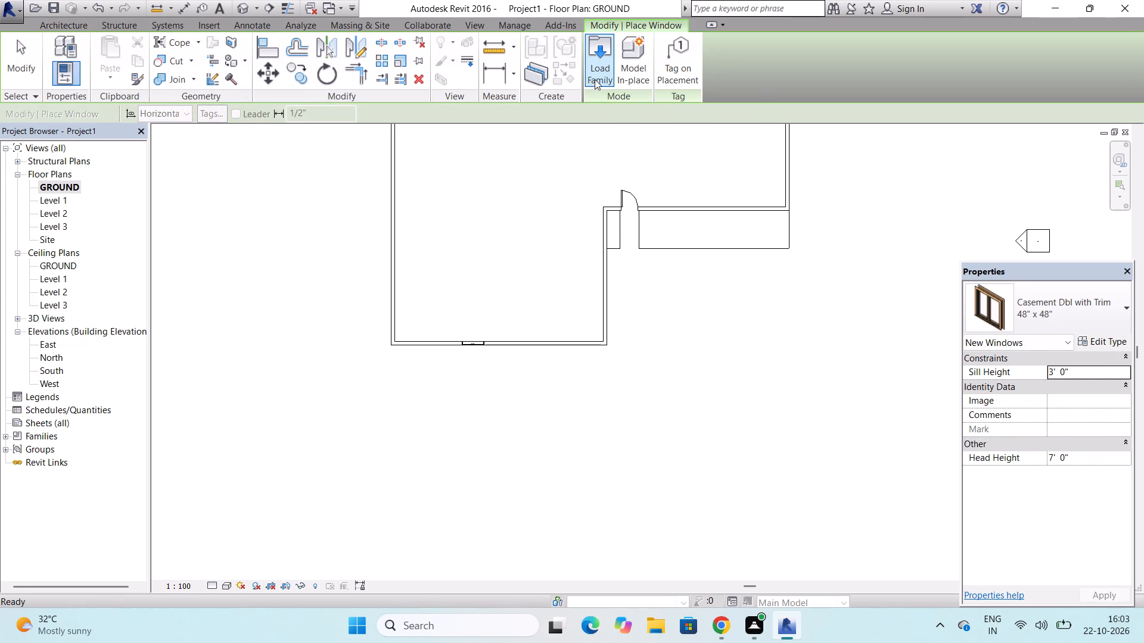
pyautogui.click(595, 77)
pyautogui.scroll(-5, 511, 292)
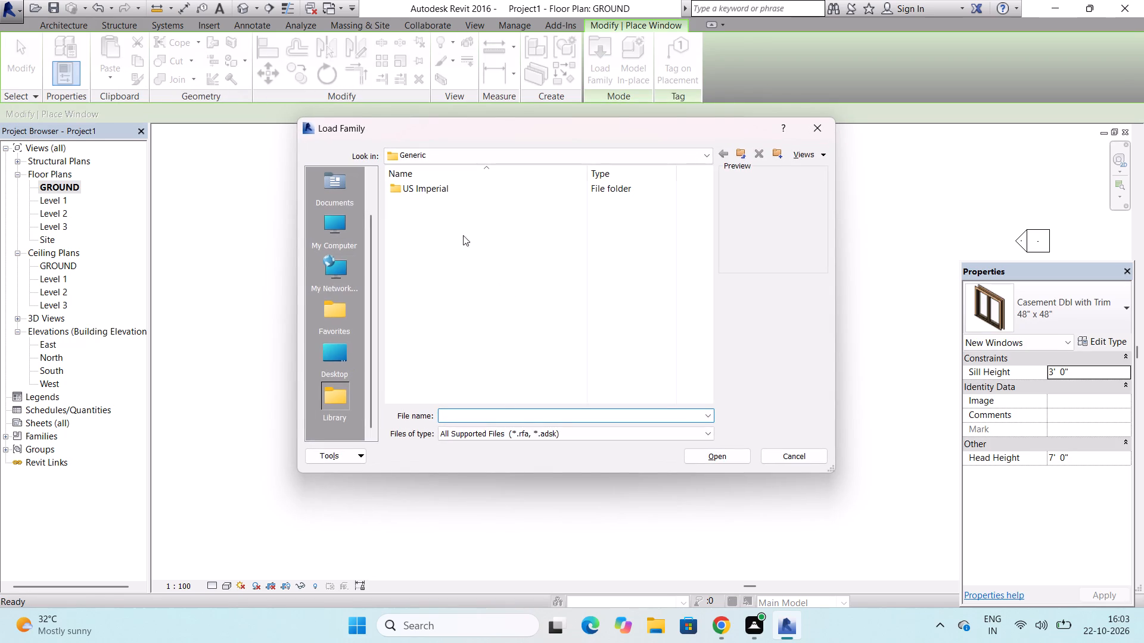
pyautogui.click(420, 184)
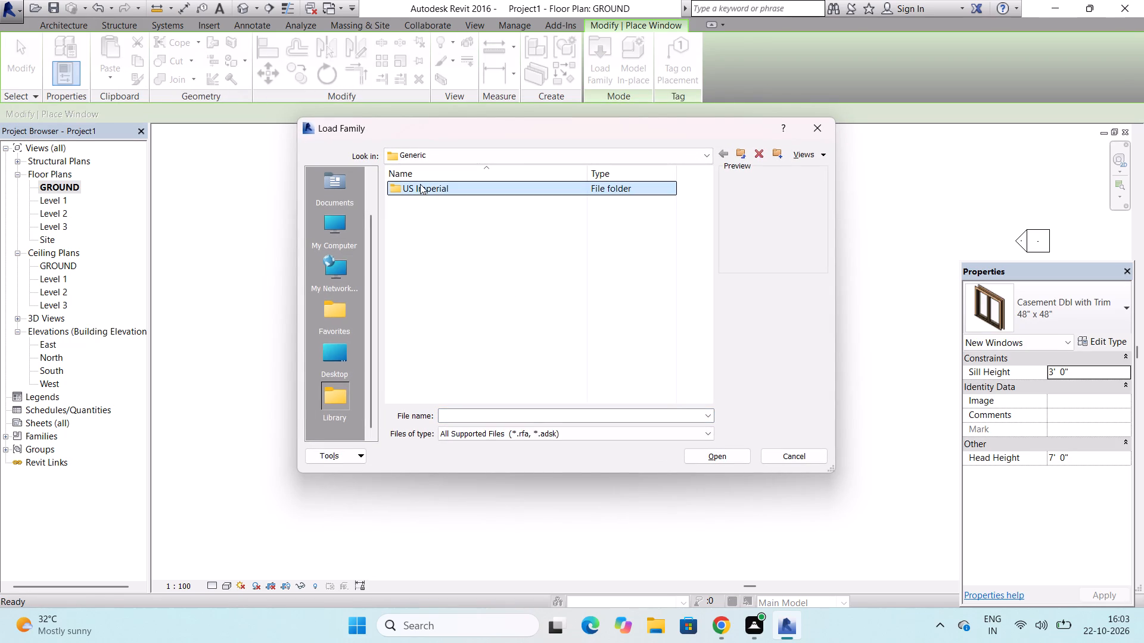
pyautogui.doubleClick(420, 184)
pyautogui.scroll(-18, 420, 184)
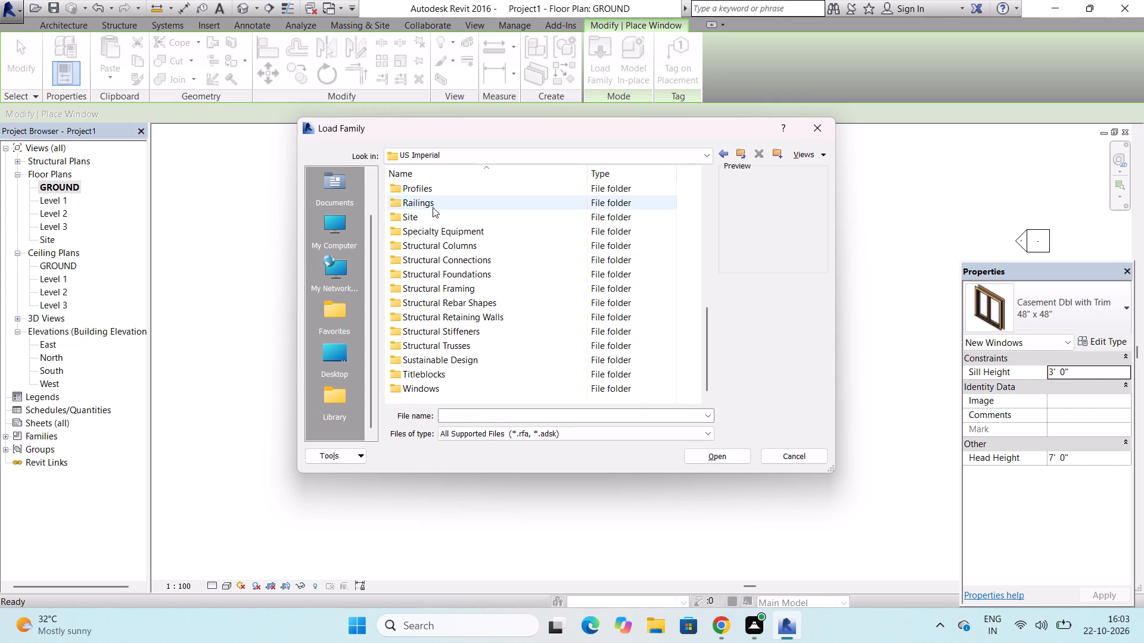
pyautogui.scroll(-6, 433, 207)
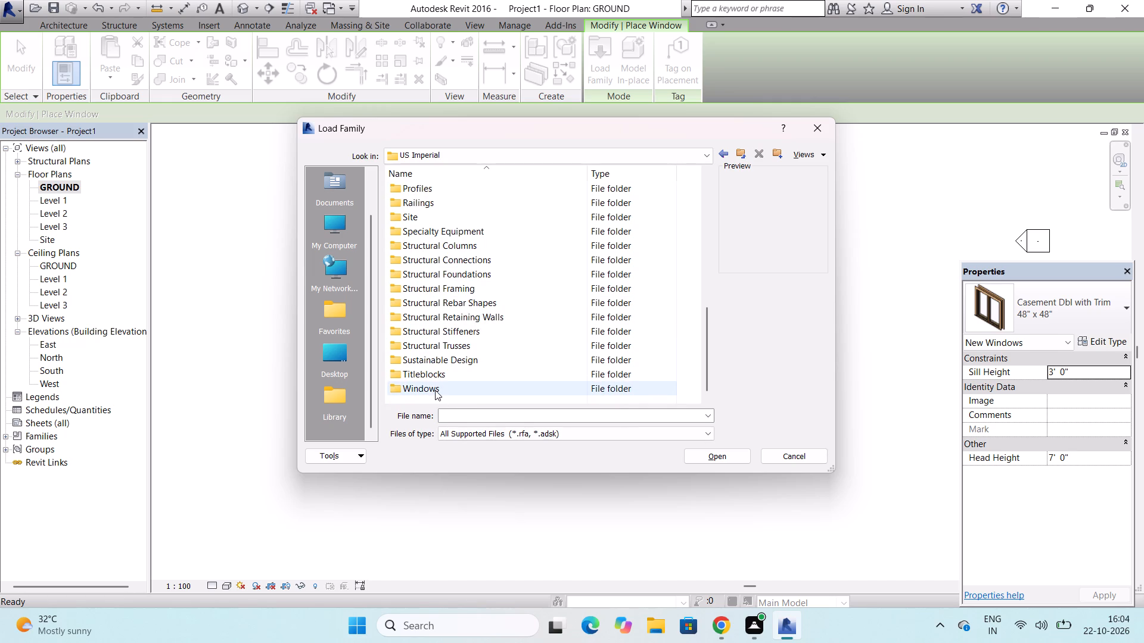
pyautogui.click(435, 390)
pyautogui.doubleClick(433, 386)
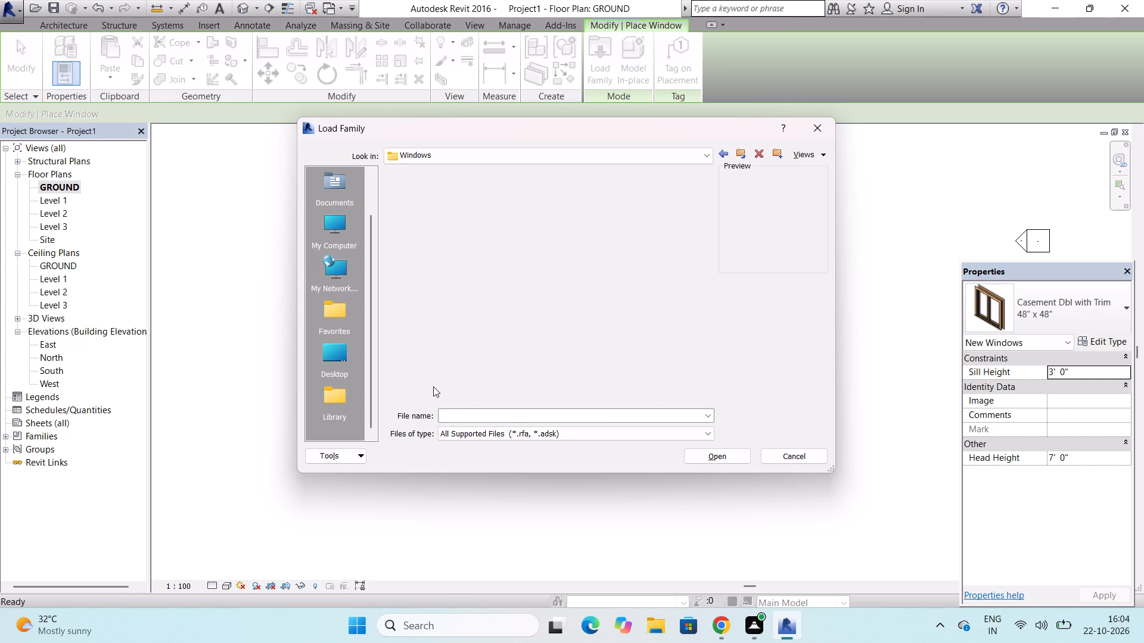
pyautogui.scroll(3, 433, 386)
pyautogui.scroll(-10, 433, 386)
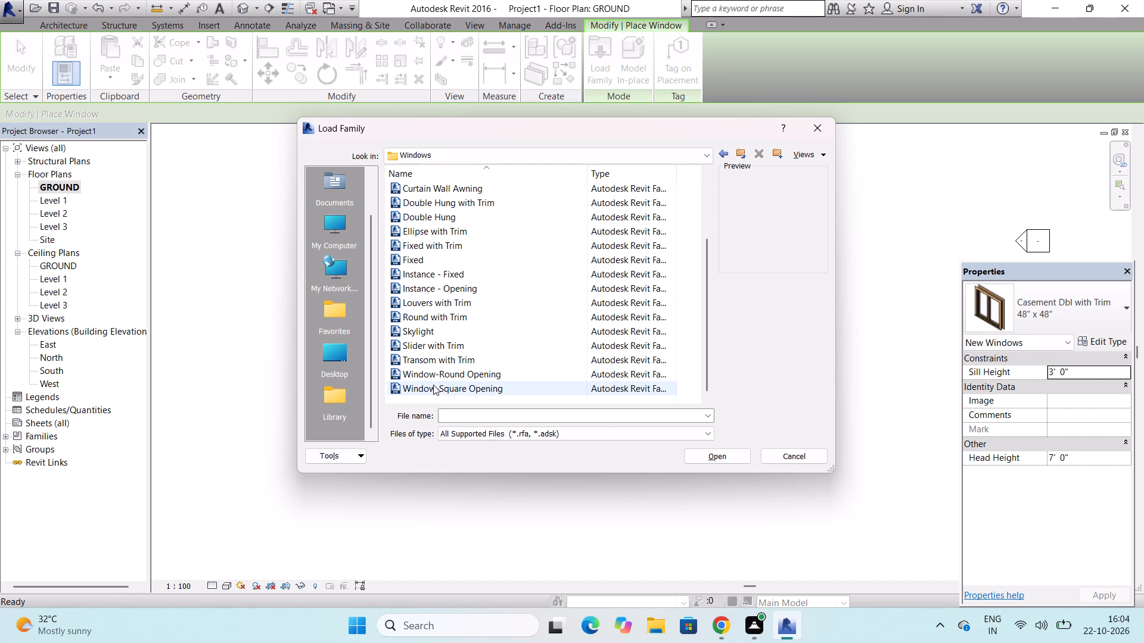
pyautogui.click(433, 385)
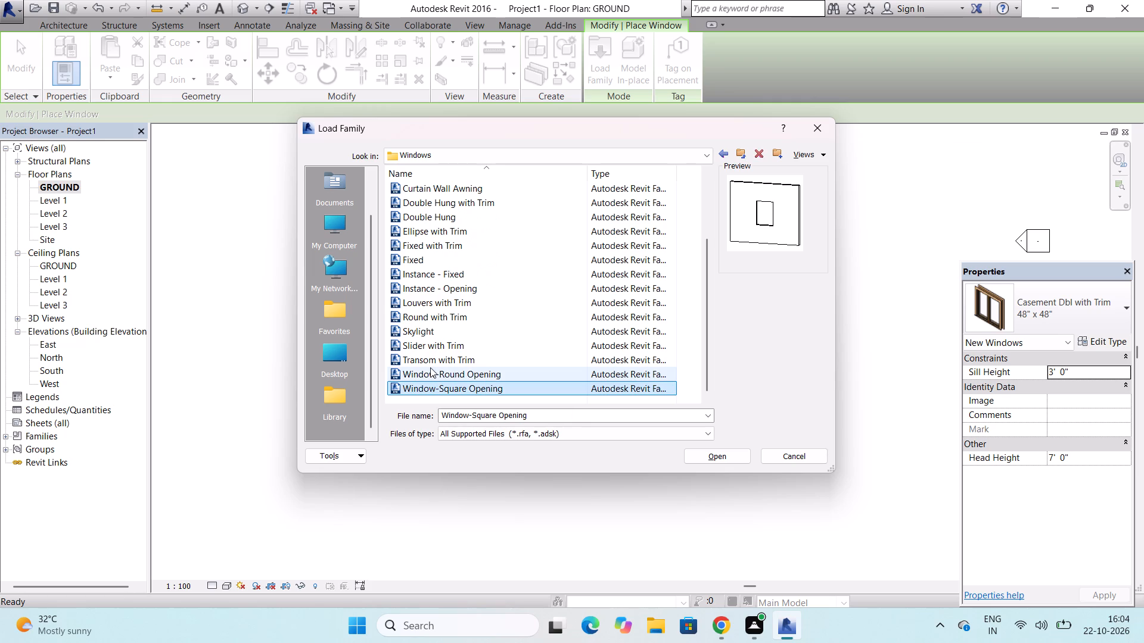
pyautogui.click(430, 367)
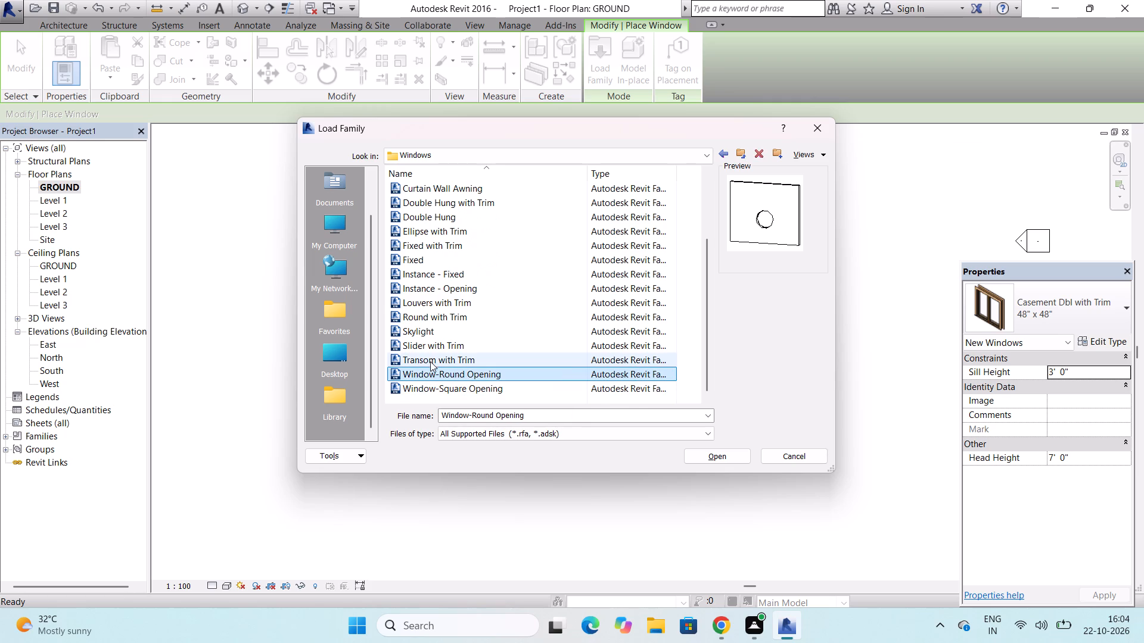
pyautogui.click(430, 359)
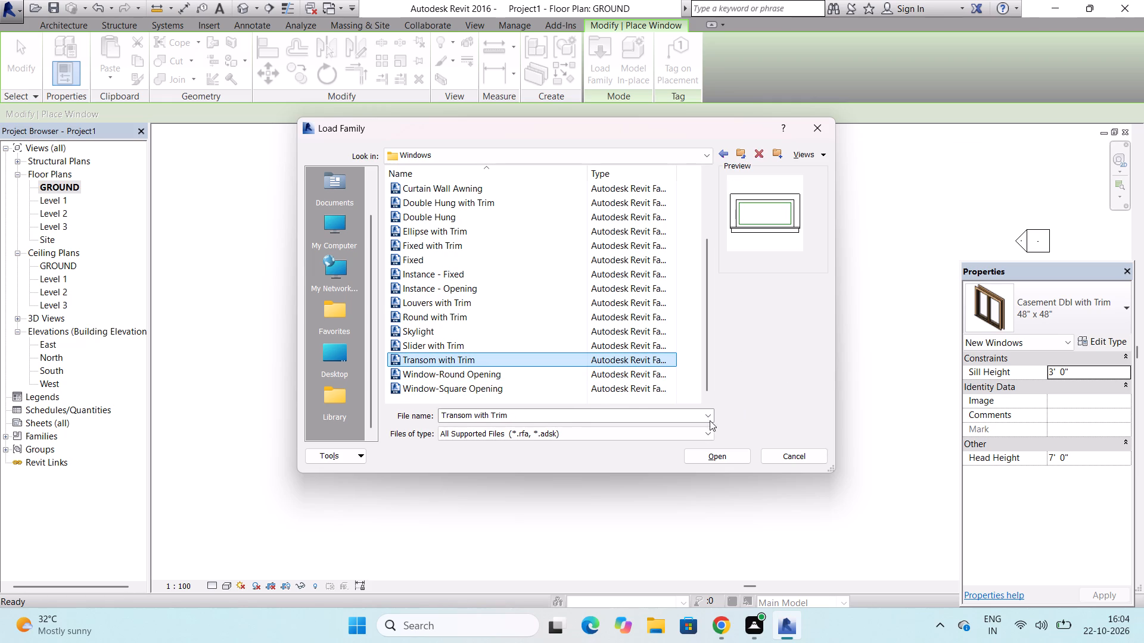
pyautogui.click(708, 454)
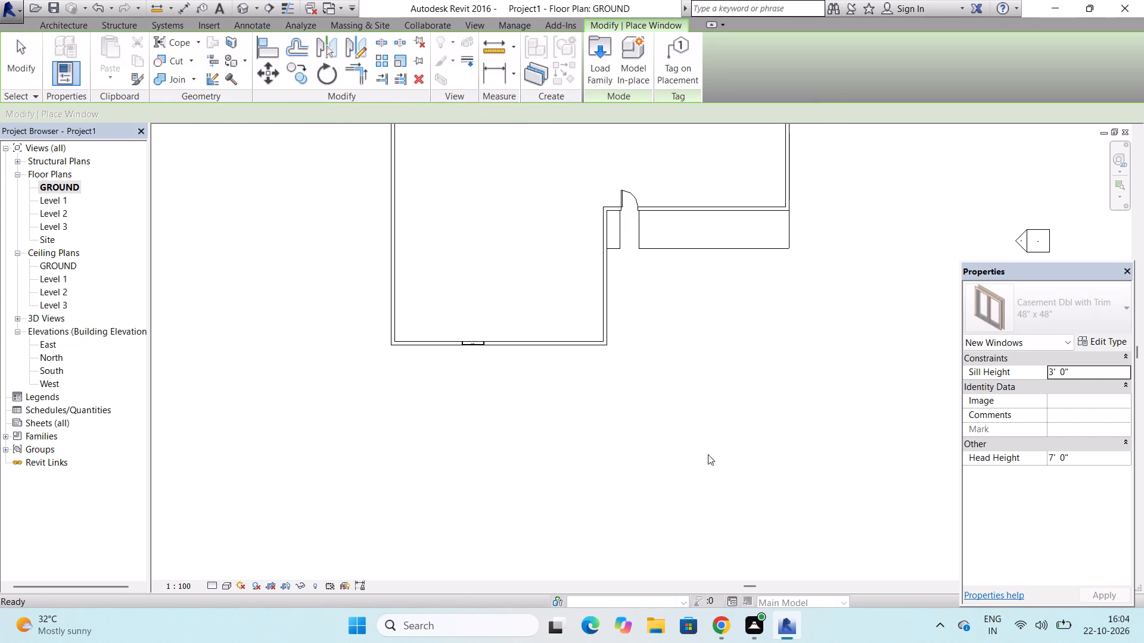
# Place a 24" x 24" Transom with Trim window in the south wing's east wall, about 3' 3" from the south wall.
pyautogui.scroll(3, 610, 336)
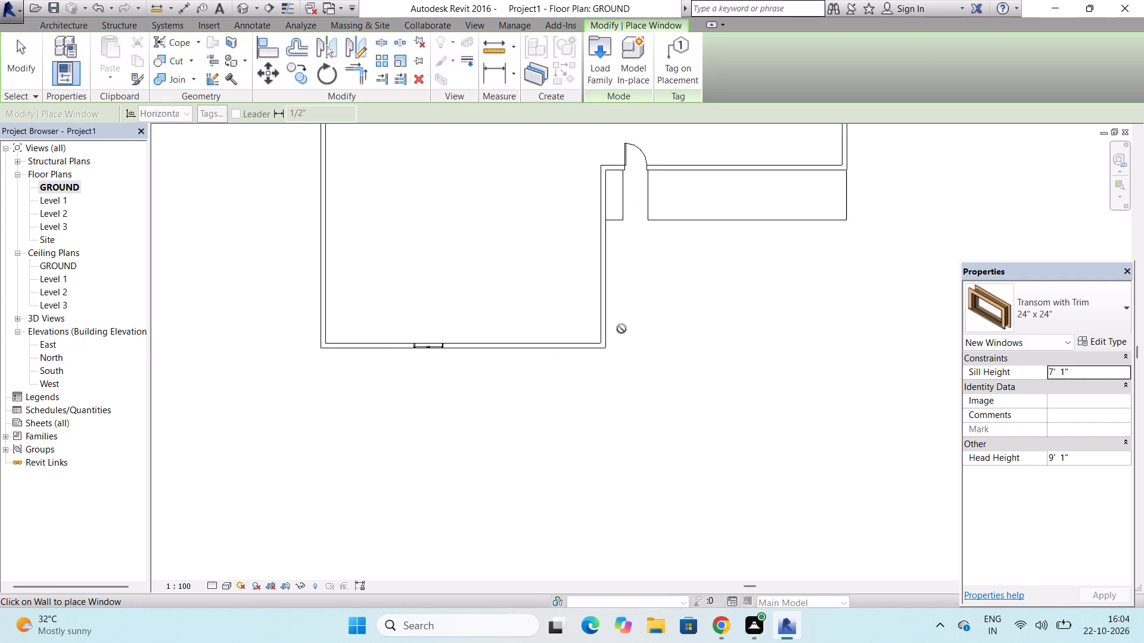
pyautogui.scroll(9, 621, 329)
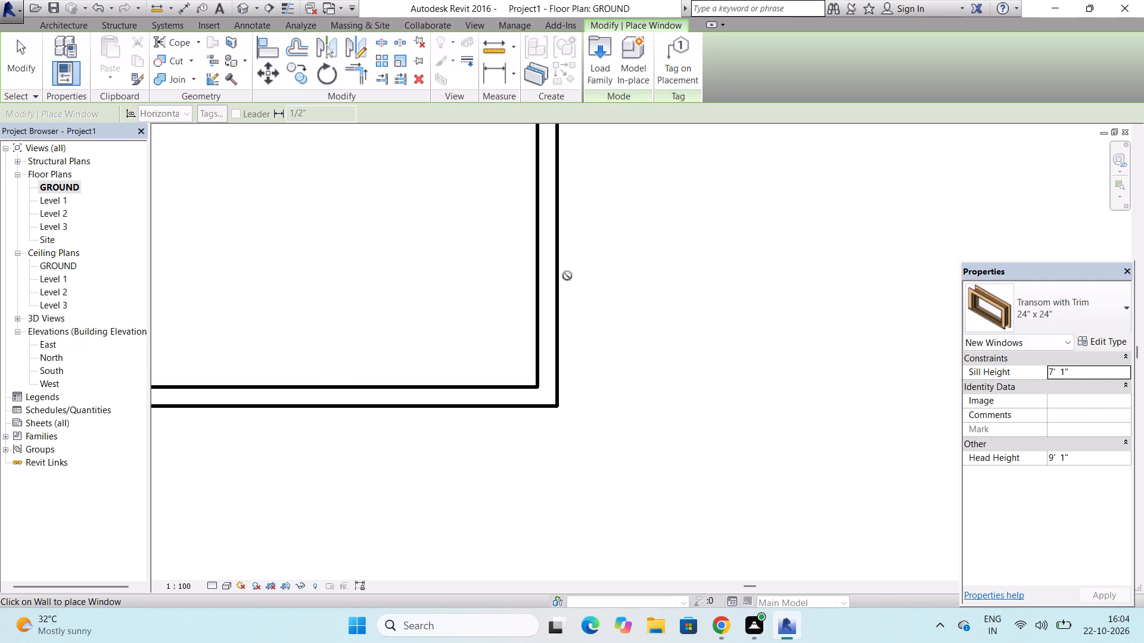
pyautogui.click(543, 302)
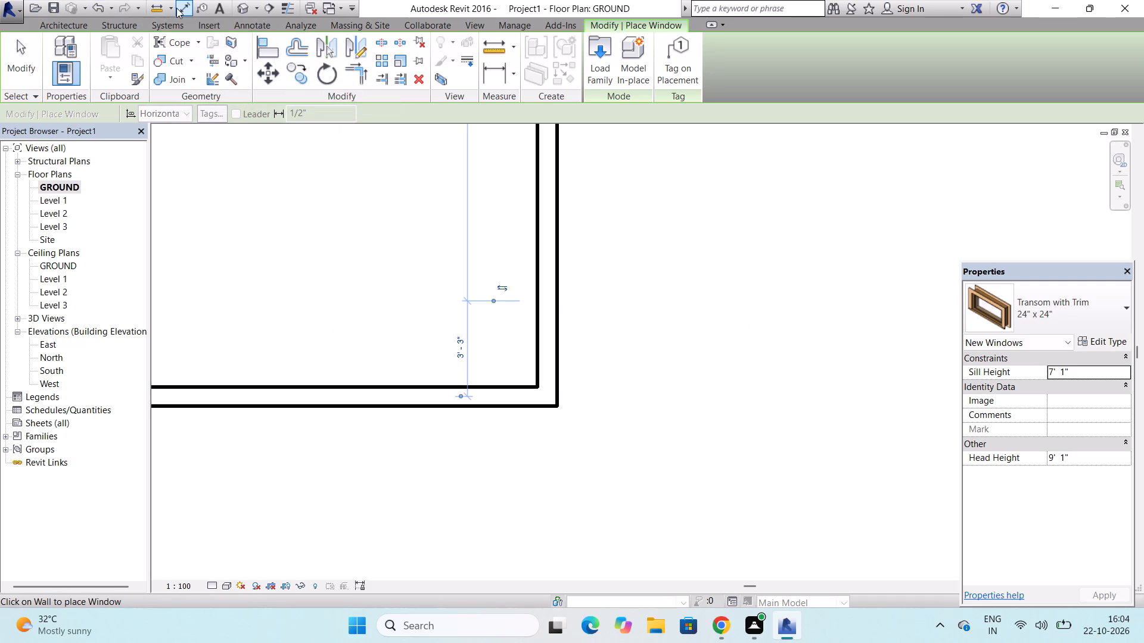
# Examine the new transom window on the south wing's east wall in the 3D view and end window placement.
pyautogui.click(237, 7)
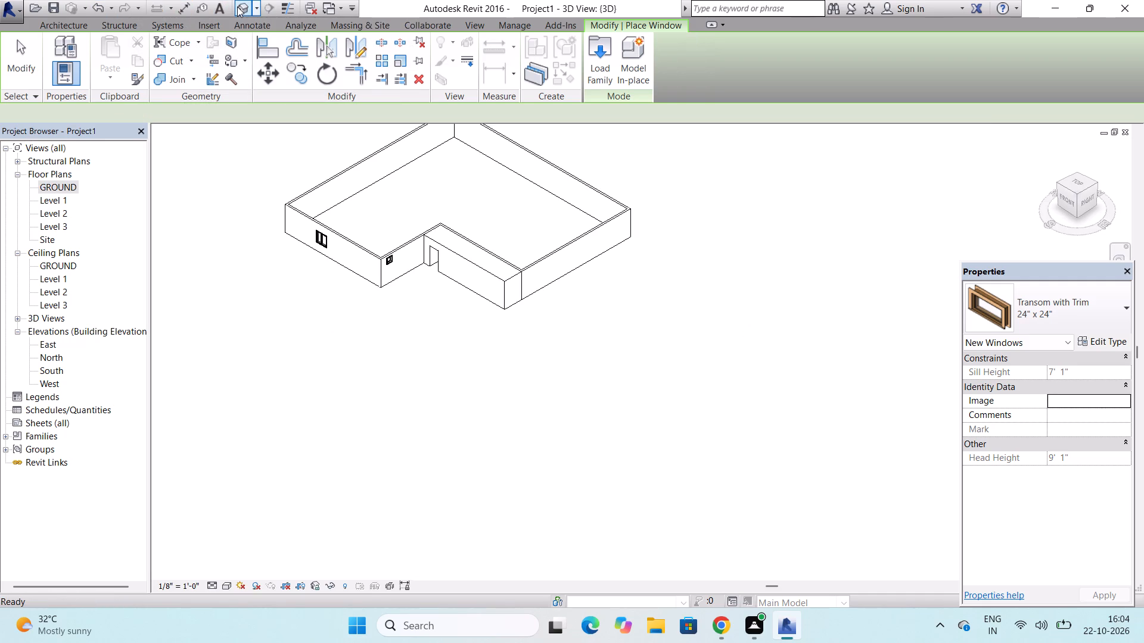
pyautogui.scroll(4, 408, 285)
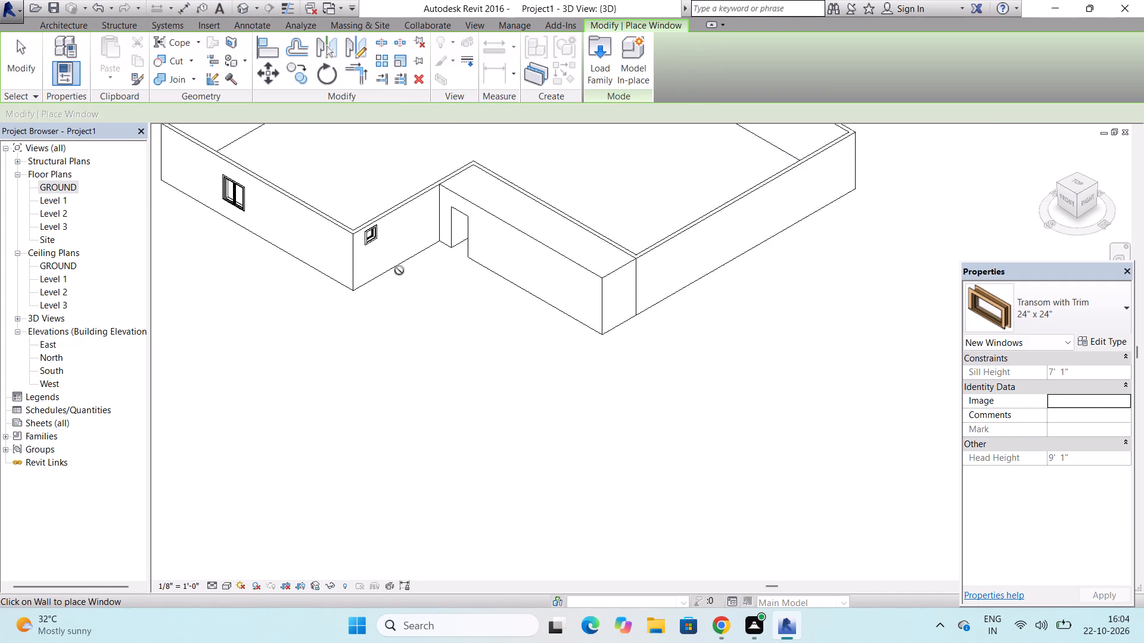
pyautogui.scroll(7, 399, 270)
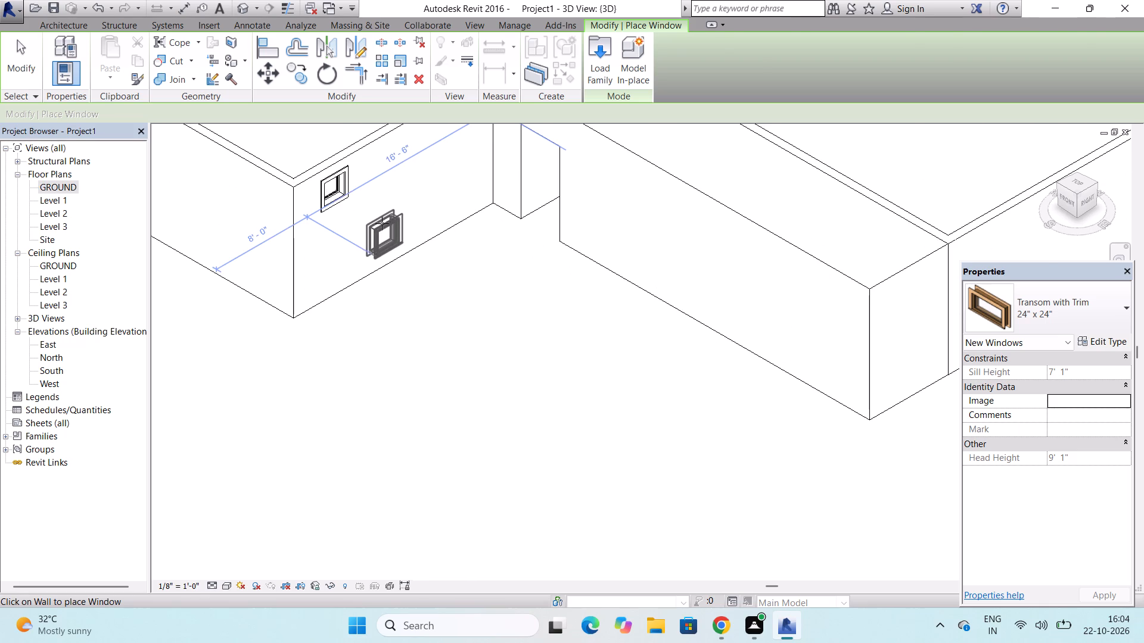
pyautogui.press('Escape')
pyautogui.press('Escape')
pyautogui.press('Escape')
pyautogui.press('Escape')
pyautogui.press('Escape')
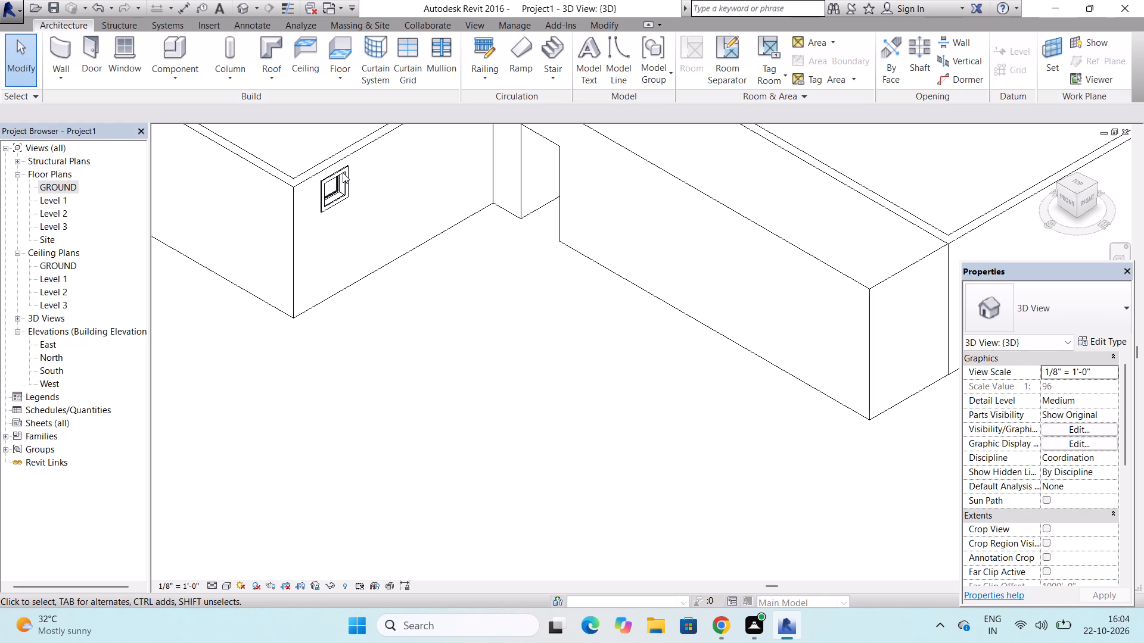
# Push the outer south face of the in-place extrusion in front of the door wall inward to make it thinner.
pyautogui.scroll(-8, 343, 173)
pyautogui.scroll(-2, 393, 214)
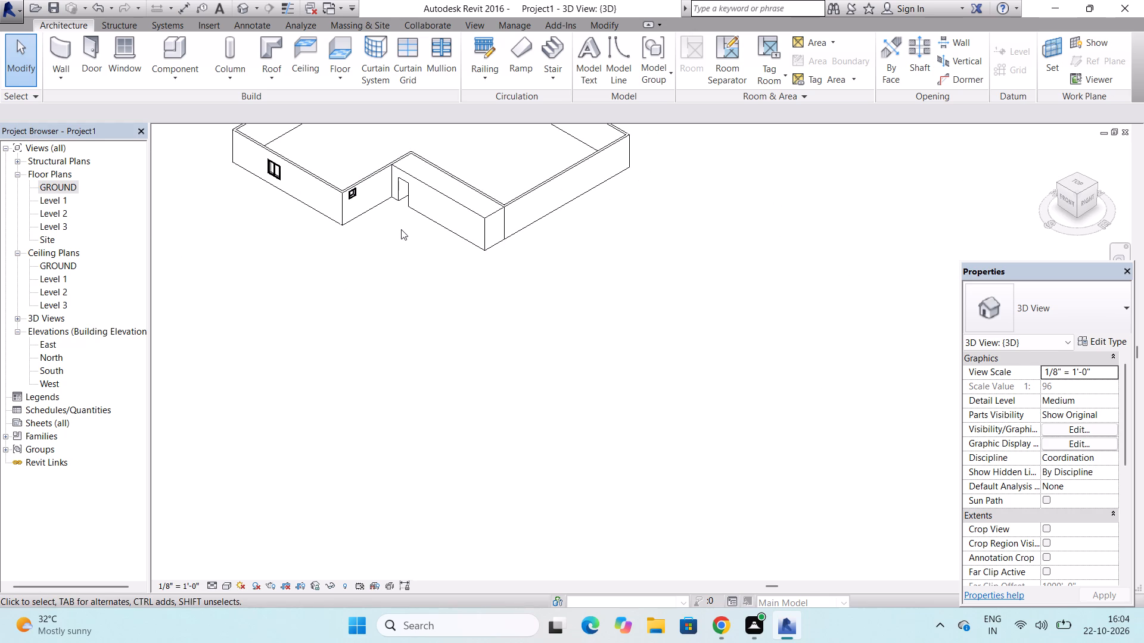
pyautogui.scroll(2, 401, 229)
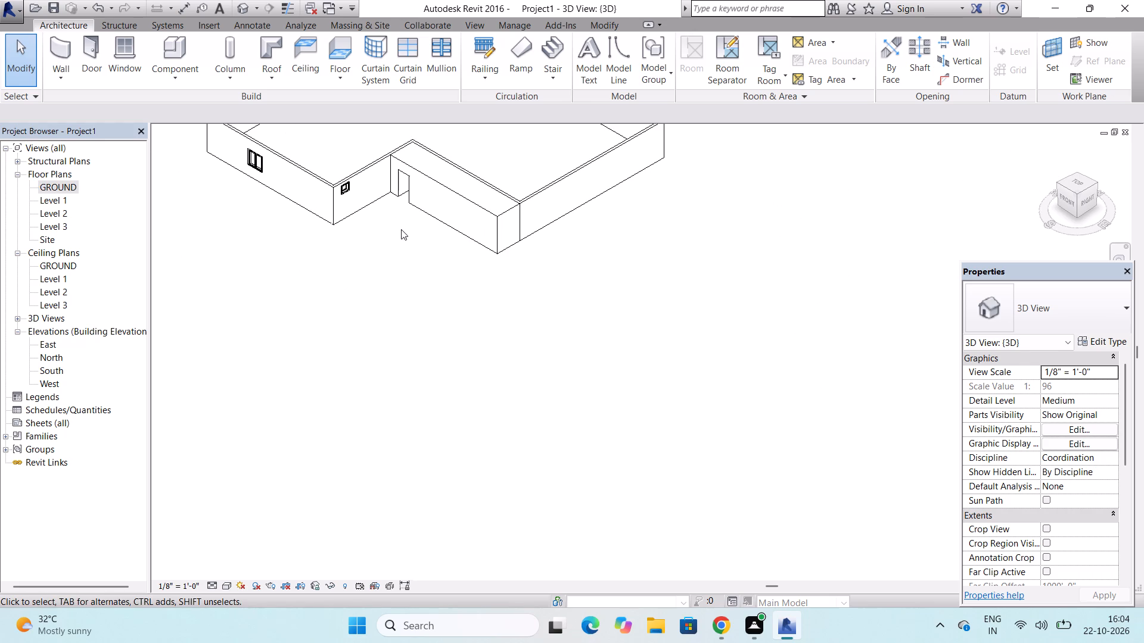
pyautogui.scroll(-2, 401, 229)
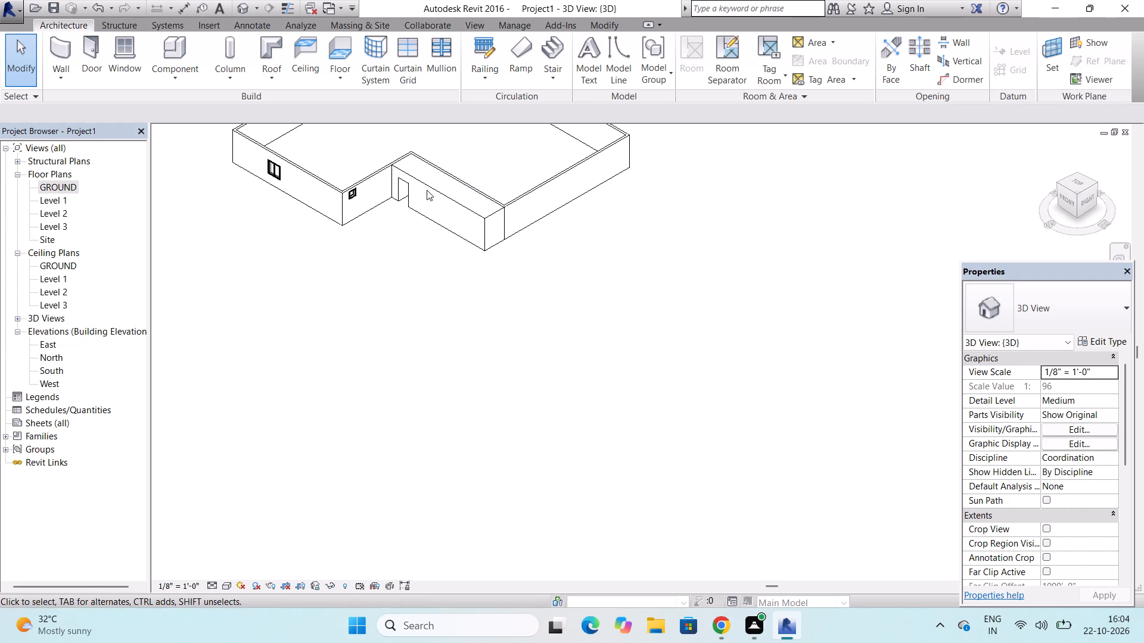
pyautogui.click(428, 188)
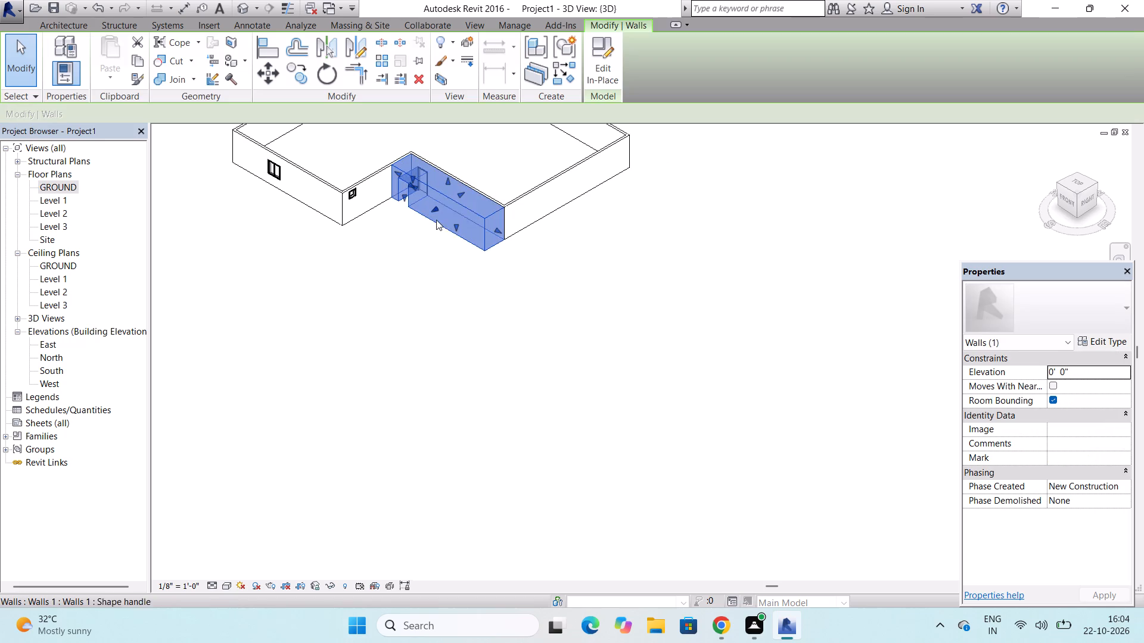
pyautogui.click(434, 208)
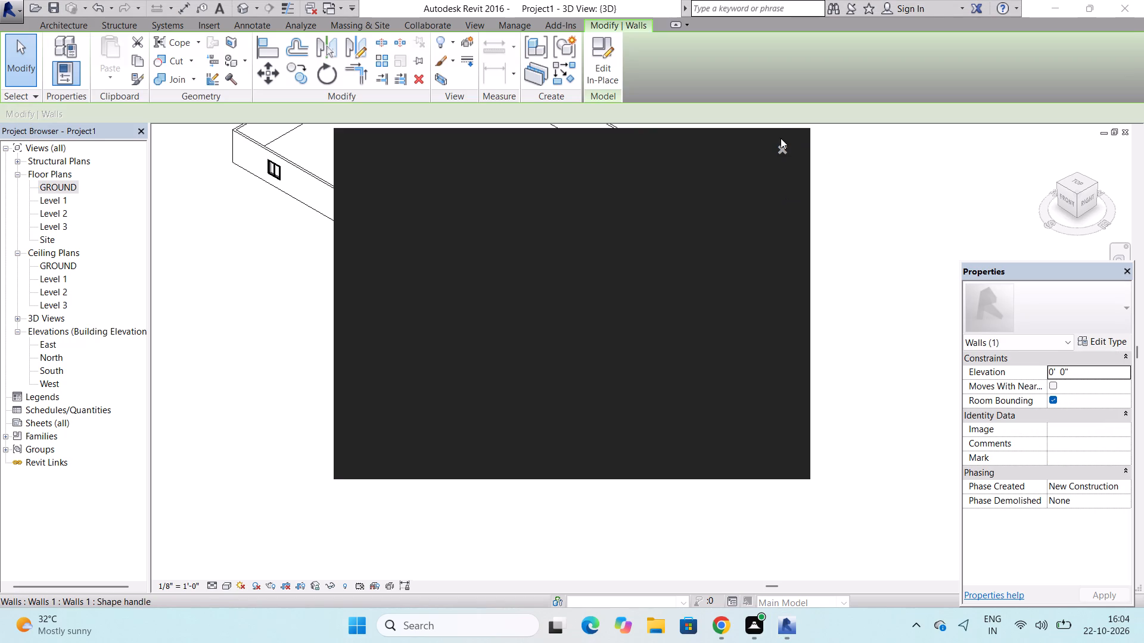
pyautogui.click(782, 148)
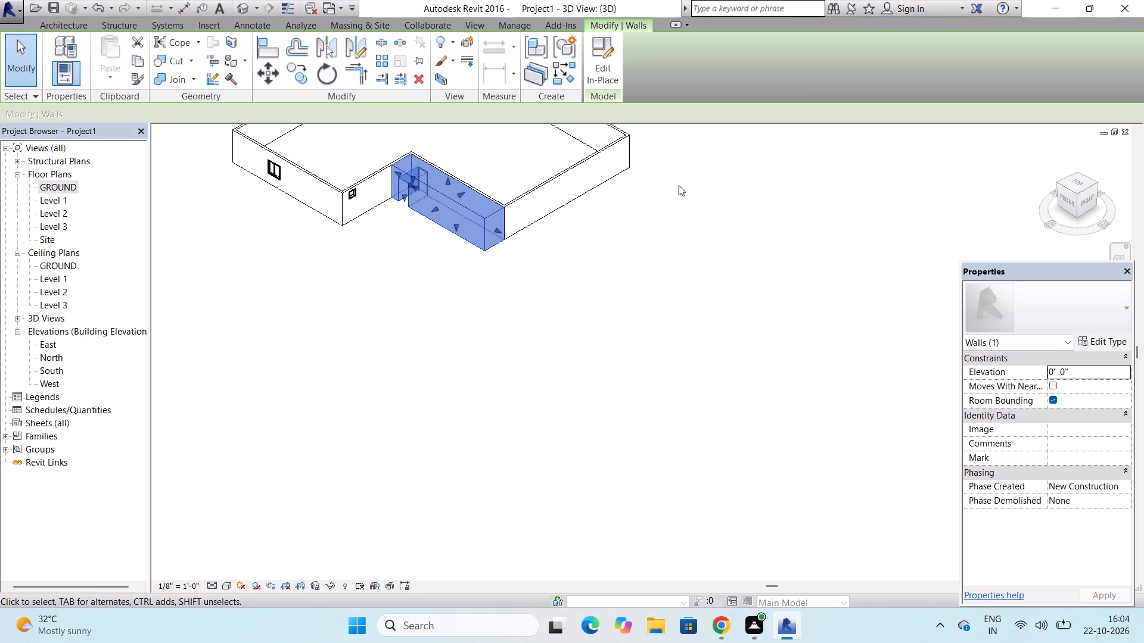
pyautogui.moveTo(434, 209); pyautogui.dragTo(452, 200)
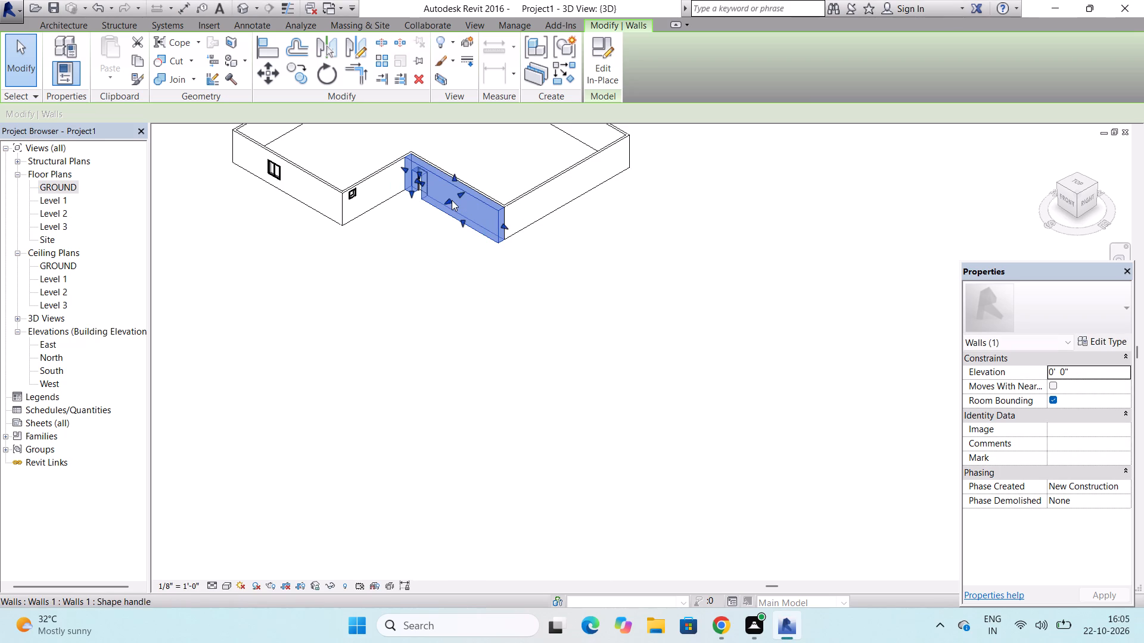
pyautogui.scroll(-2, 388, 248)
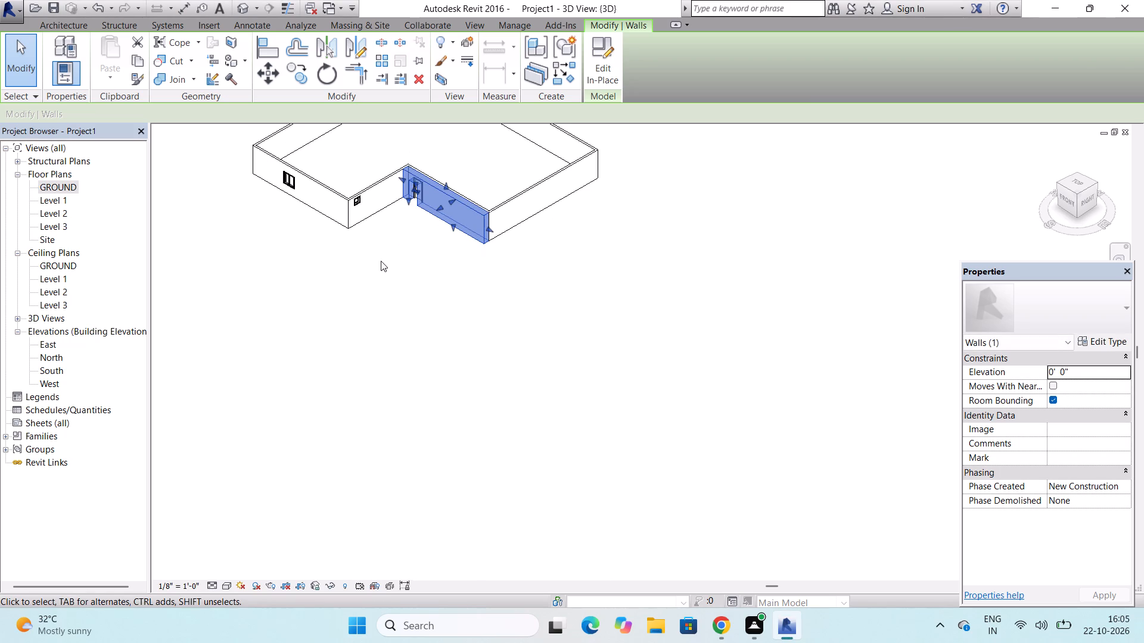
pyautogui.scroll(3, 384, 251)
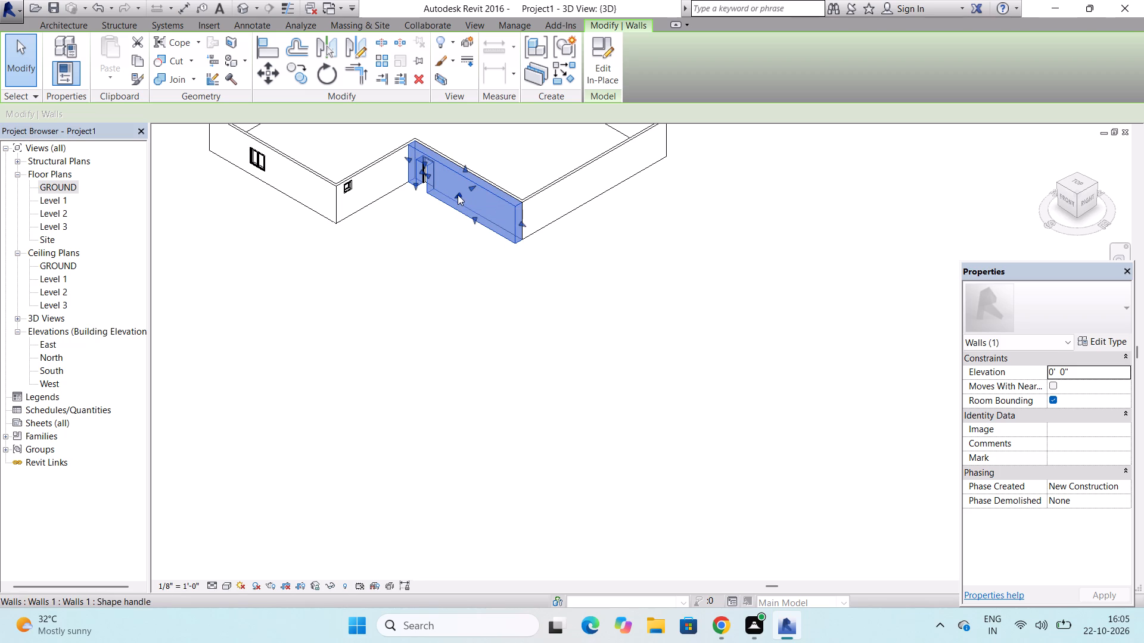
# Pull the in-place extrusion's south face back outward, away from the door wall, and clear the selection.
pyautogui.moveTo(458, 195); pyautogui.dragTo(446, 202)
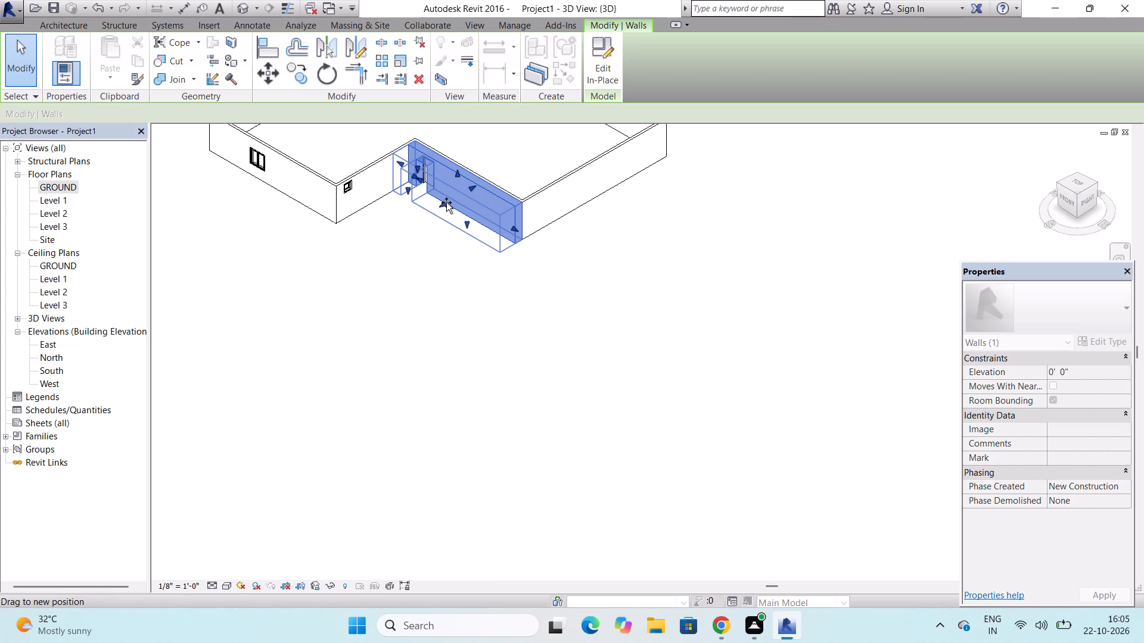
pyautogui.moveTo(446, 202); pyautogui.dragTo(447, 204)
pyautogui.press('Escape')
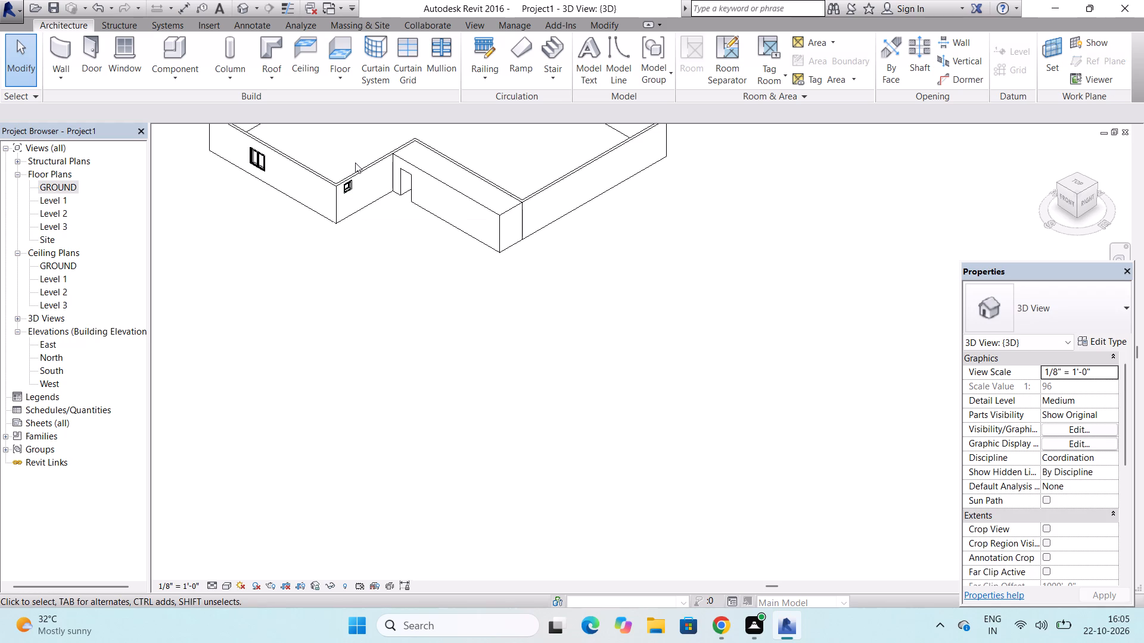
# Create a Generic Floor - 400mm on the GROUND level with a rectangular boundary around the house's outer extents, about 69' 2" north to south.
pyautogui.scroll(-2, 355, 163)
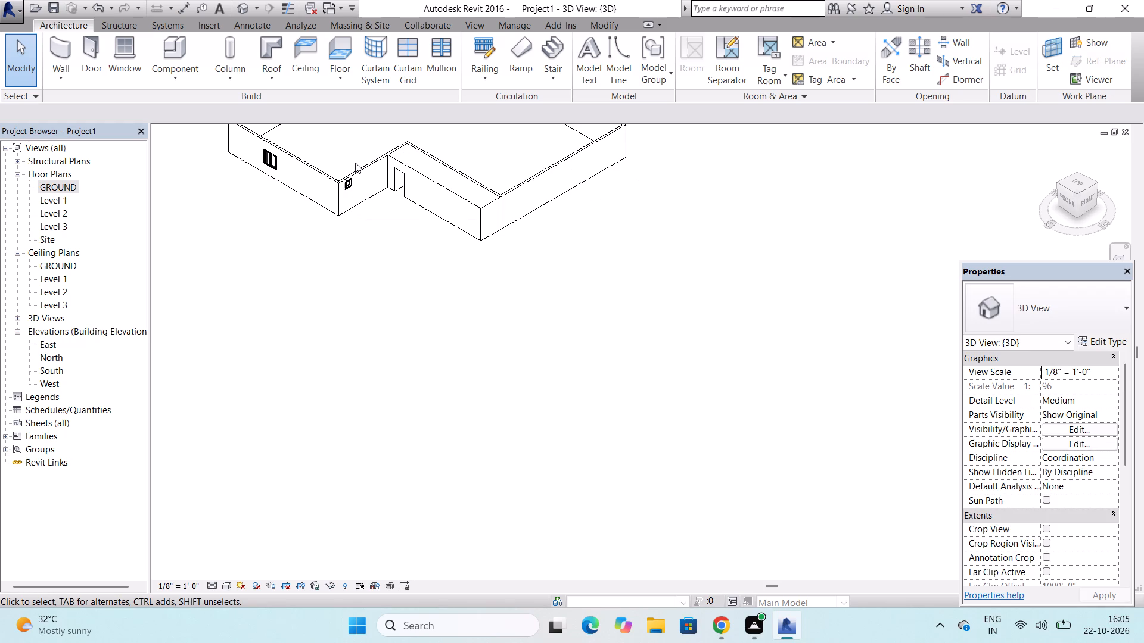
pyautogui.scroll(-3, 368, 271)
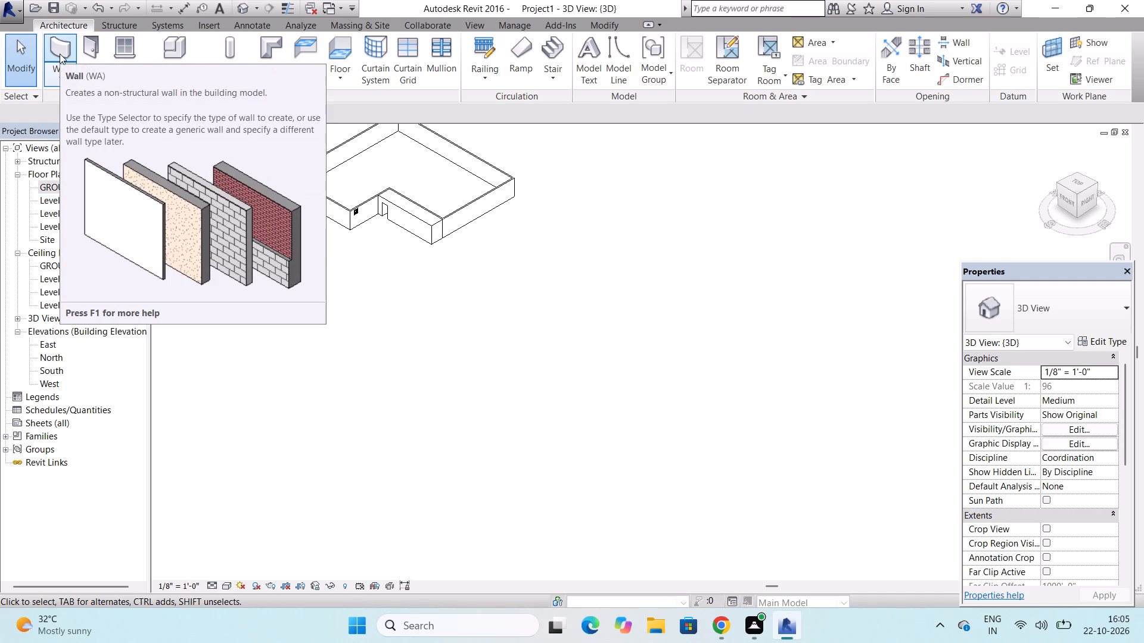
pyautogui.click(343, 81)
pyautogui.click(346, 108)
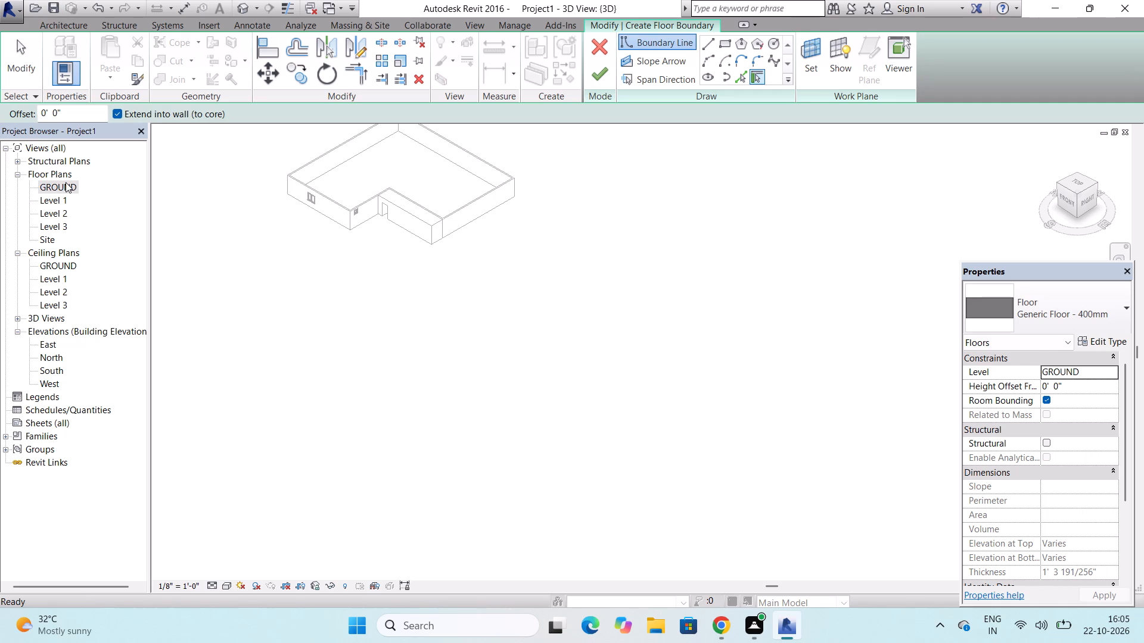
pyautogui.doubleClick(66, 182)
pyautogui.scroll(-10, 453, 328)
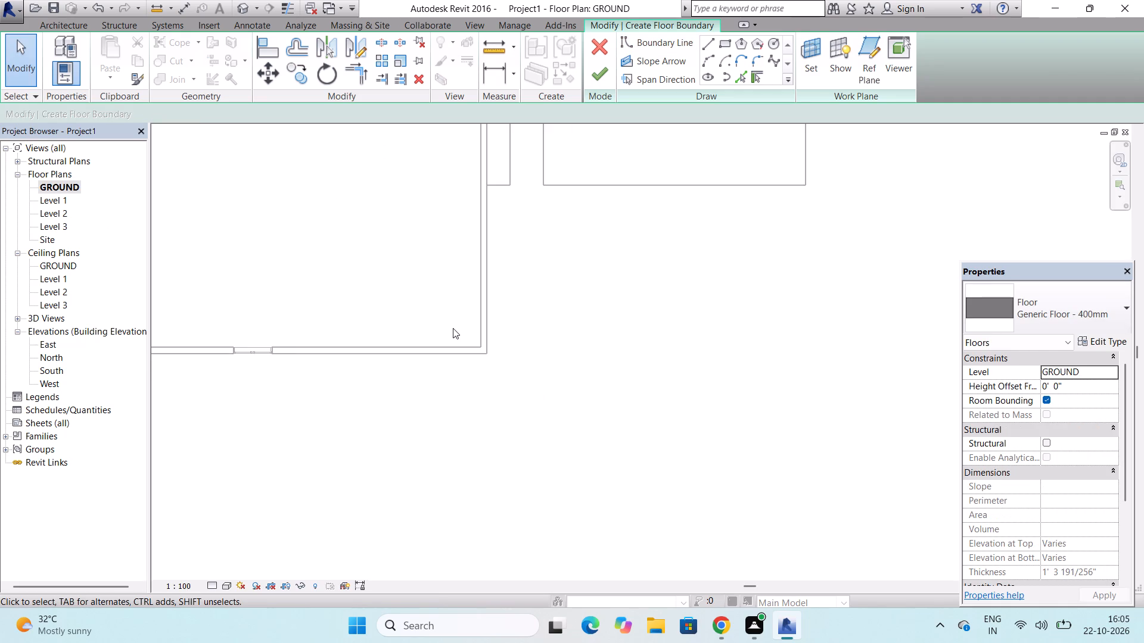
pyautogui.scroll(-8, 453, 328)
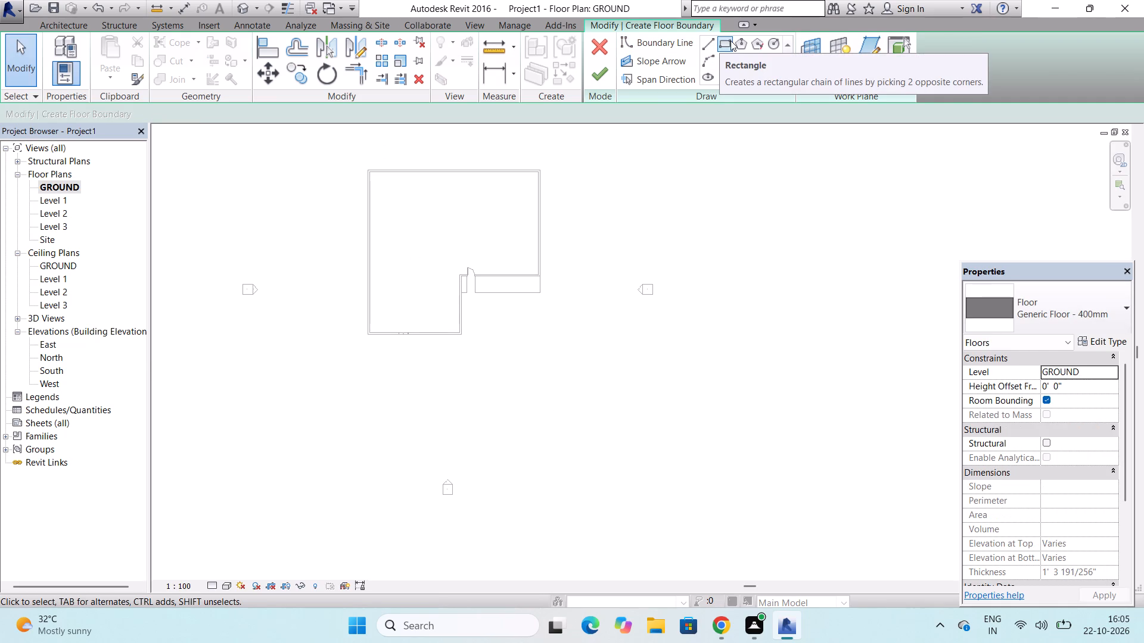
pyautogui.click(722, 42)
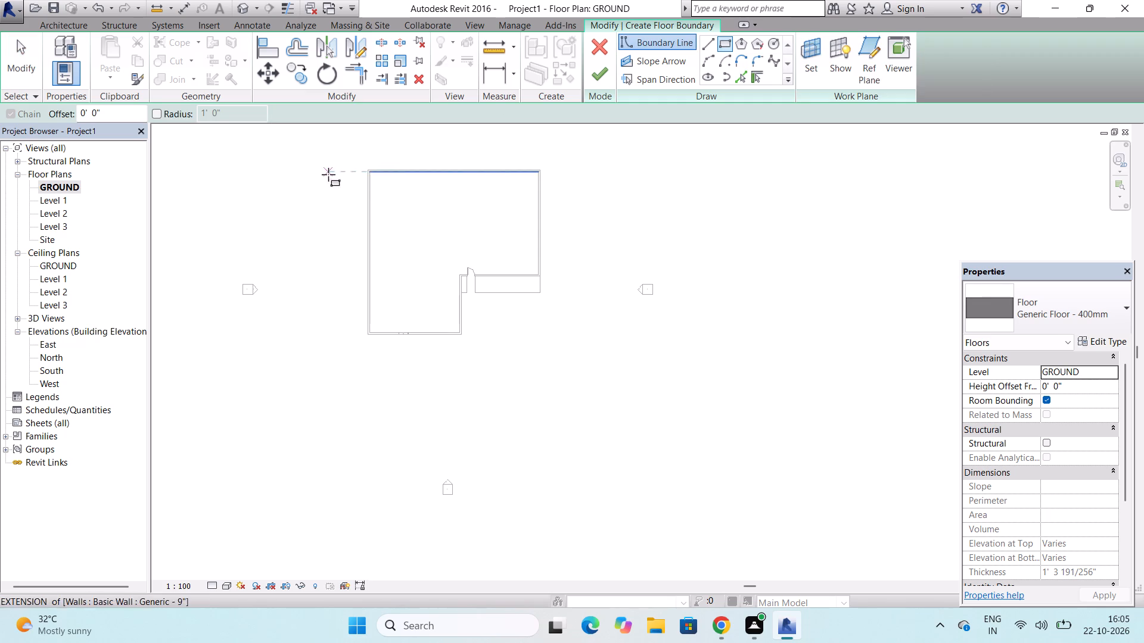
pyautogui.scroll(3, 356, 179)
pyautogui.click(368, 165)
pyautogui.scroll(-3, 368, 165)
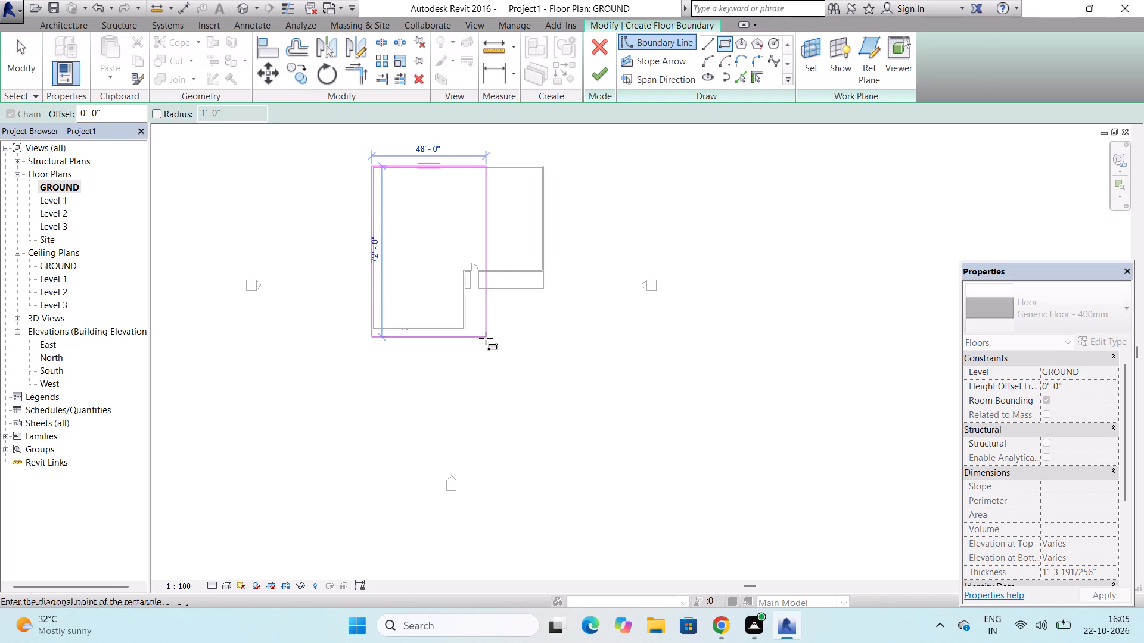
pyautogui.scroll(2, 550, 332)
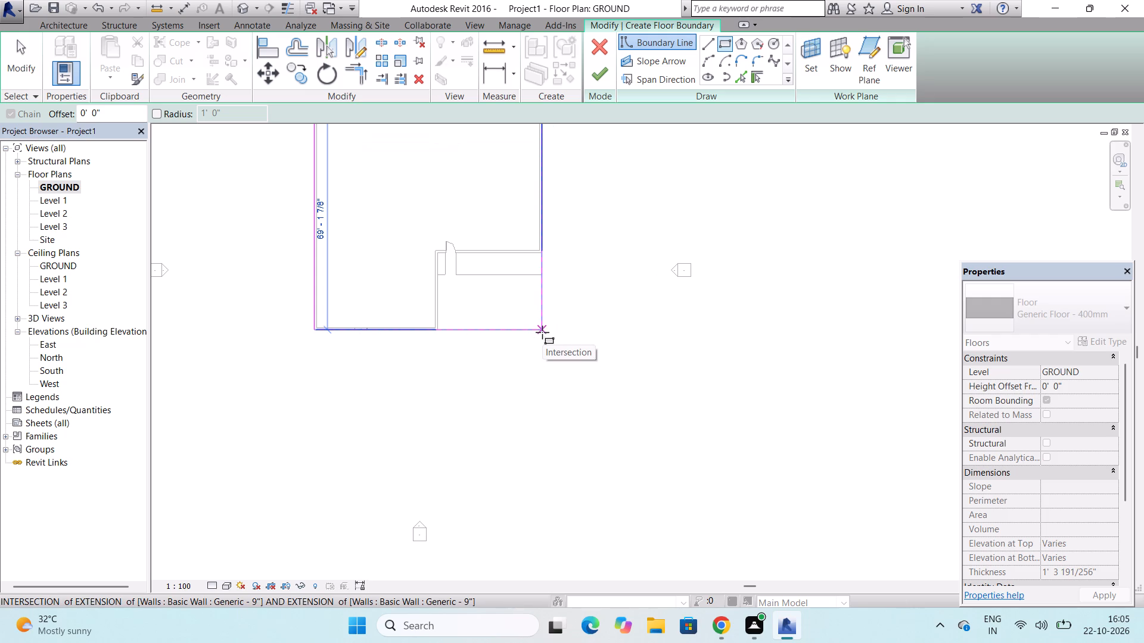
pyautogui.click(542, 332)
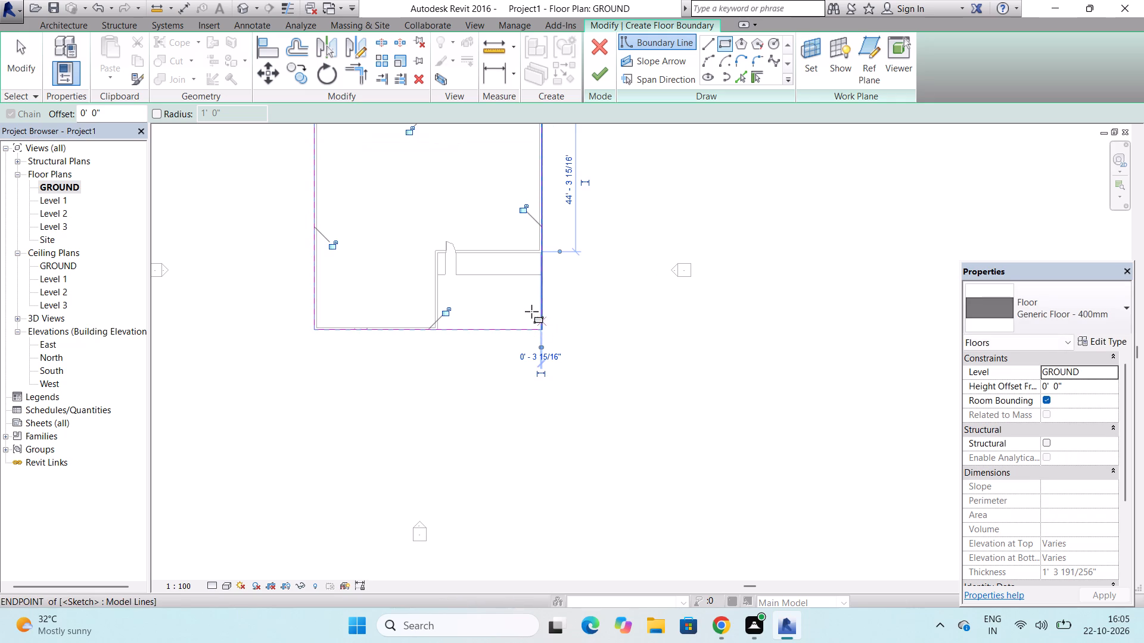
pyautogui.press('Escape')
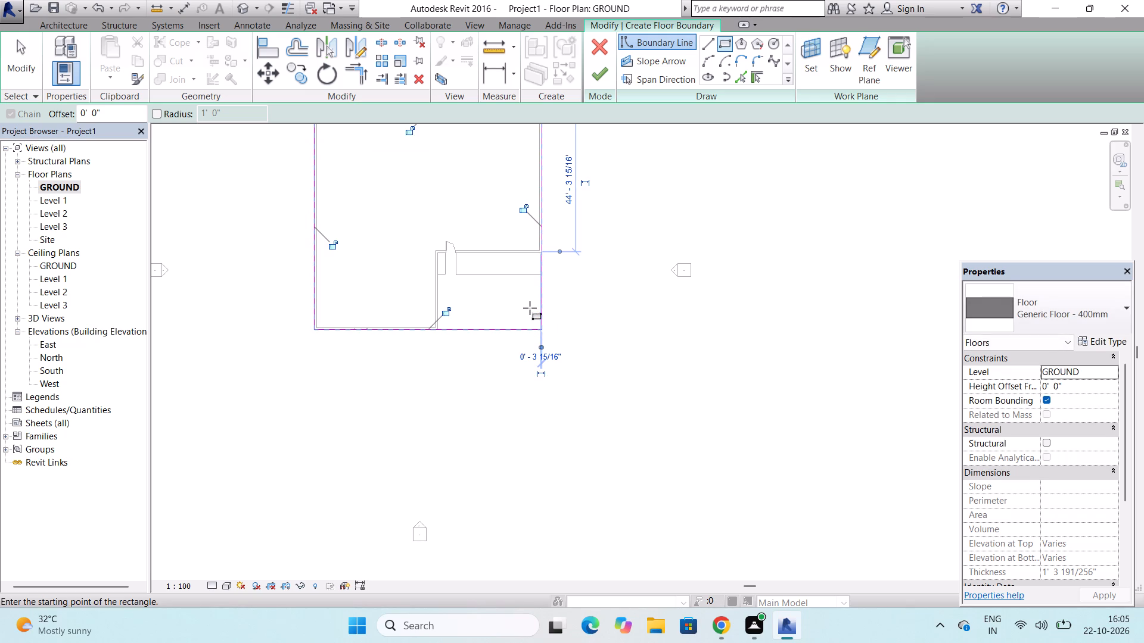
pyautogui.click(602, 70)
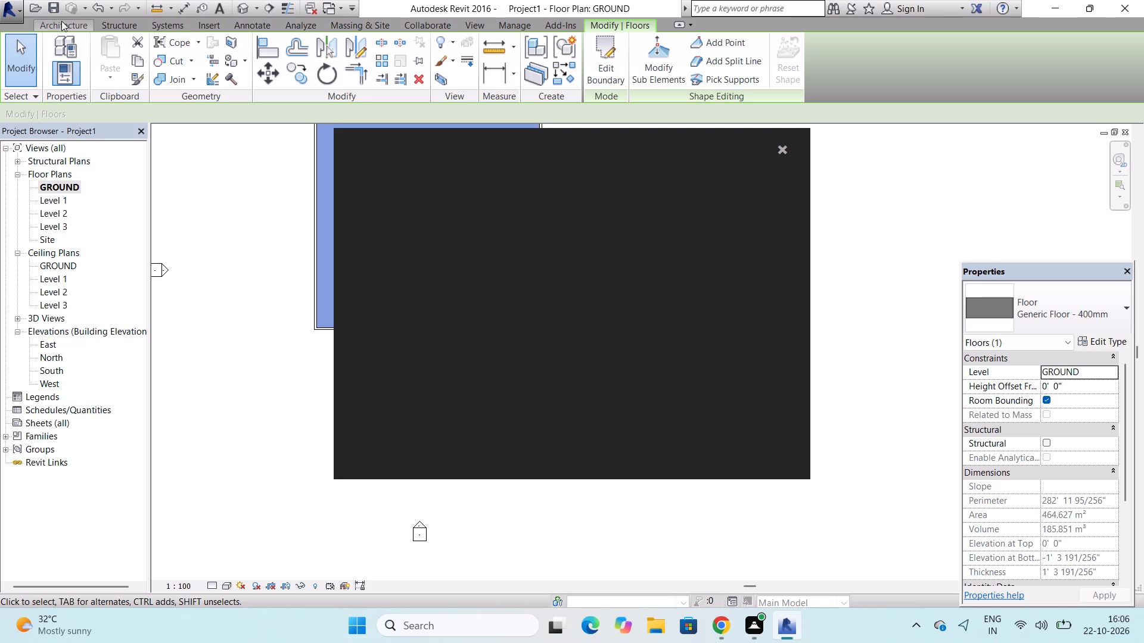
pyautogui.press('Escape')
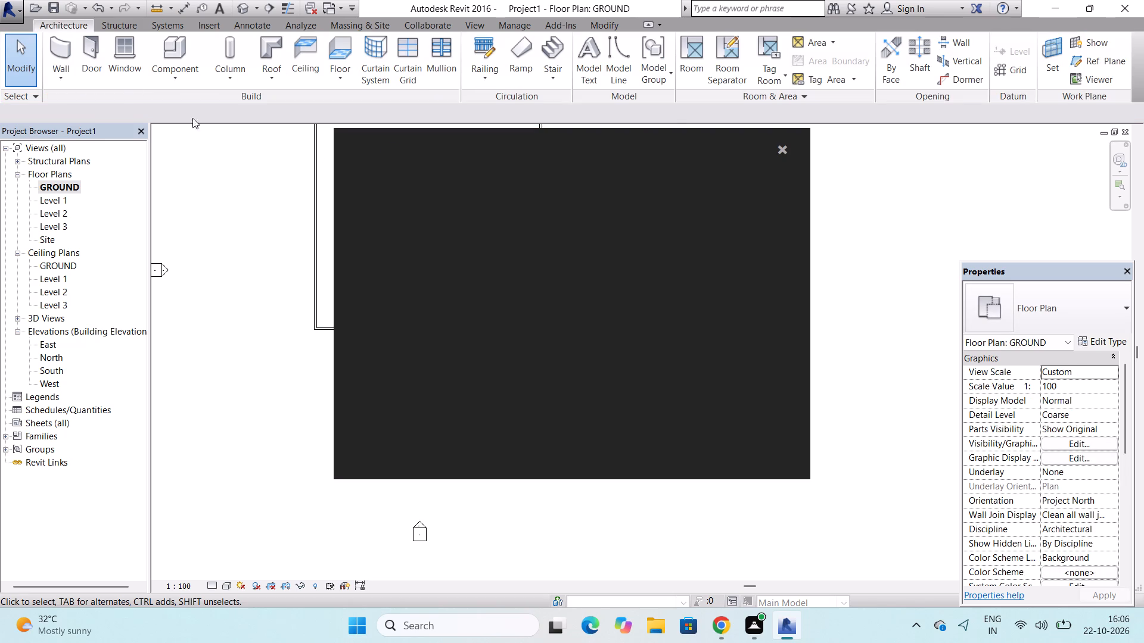
pyautogui.click(776, 146)
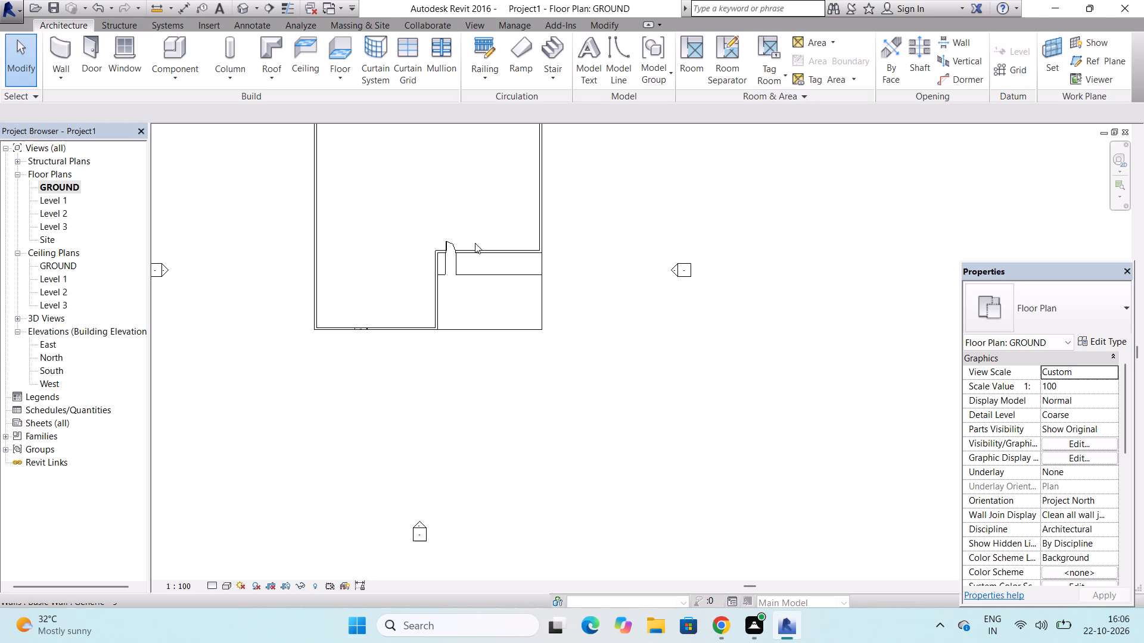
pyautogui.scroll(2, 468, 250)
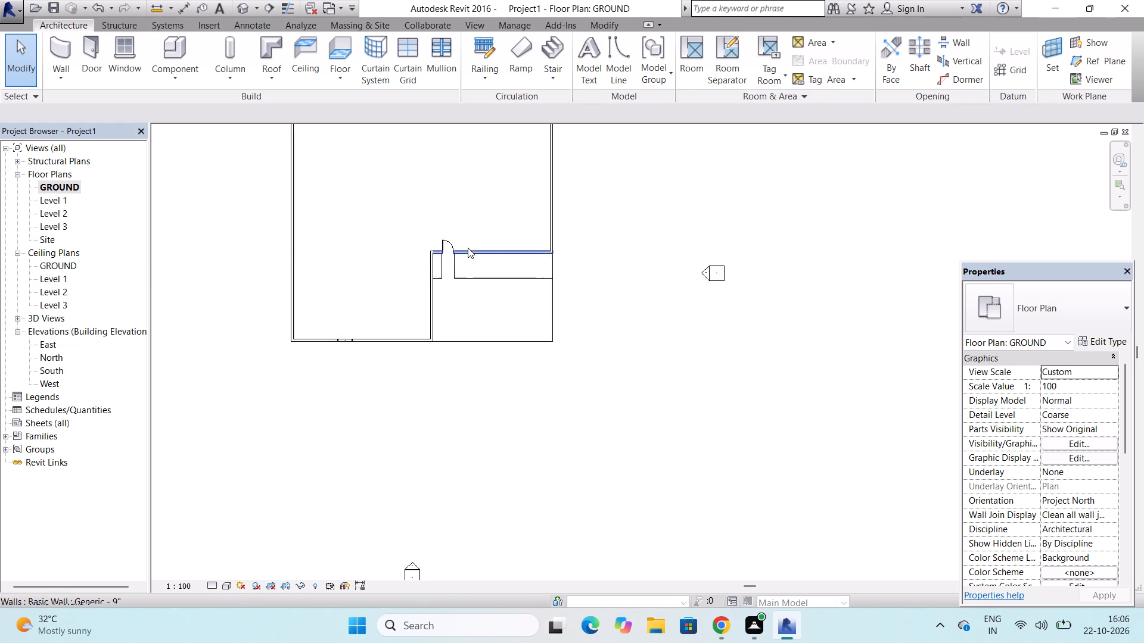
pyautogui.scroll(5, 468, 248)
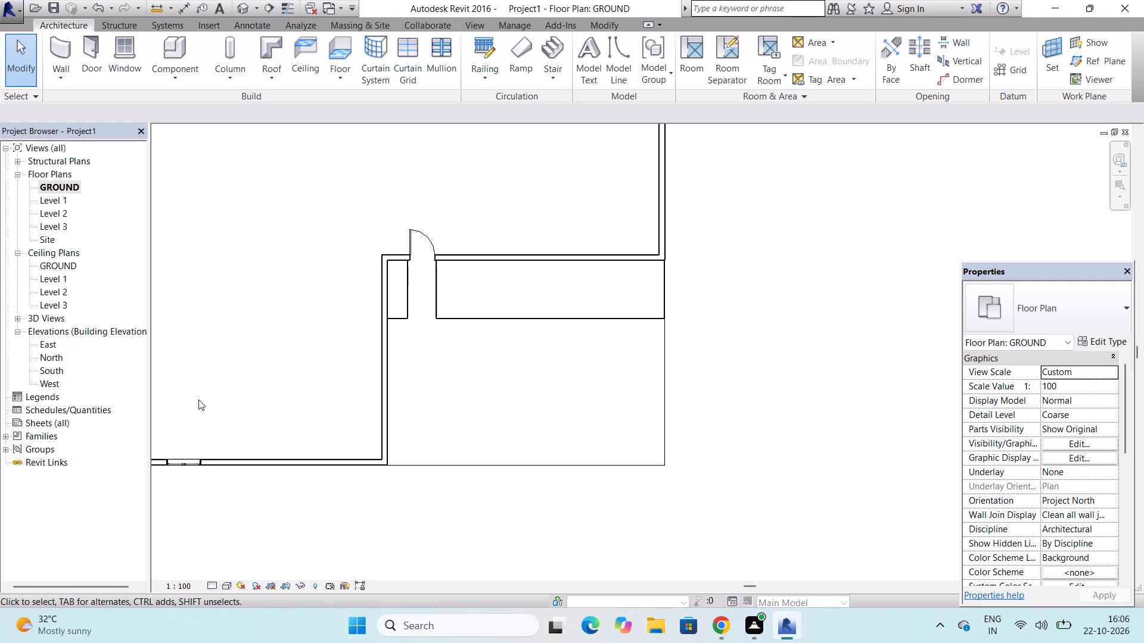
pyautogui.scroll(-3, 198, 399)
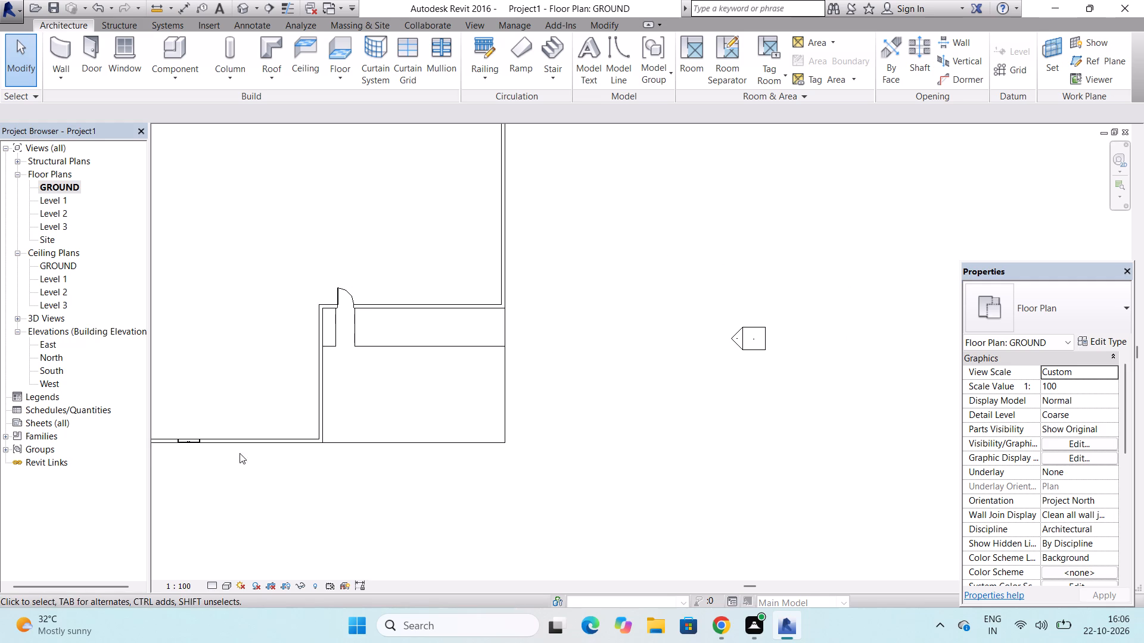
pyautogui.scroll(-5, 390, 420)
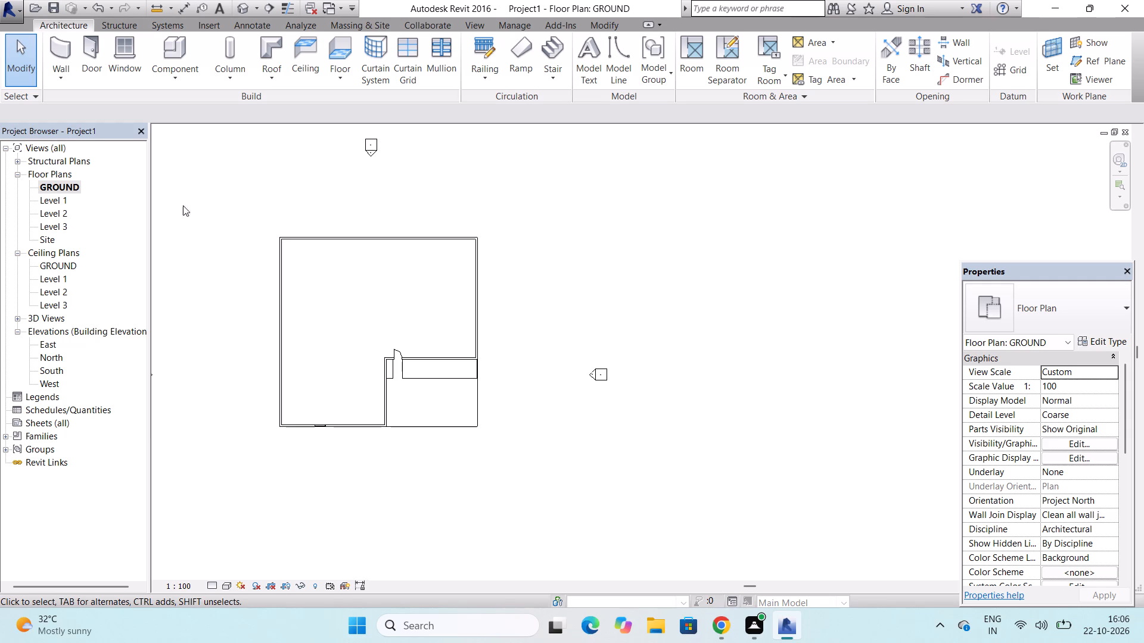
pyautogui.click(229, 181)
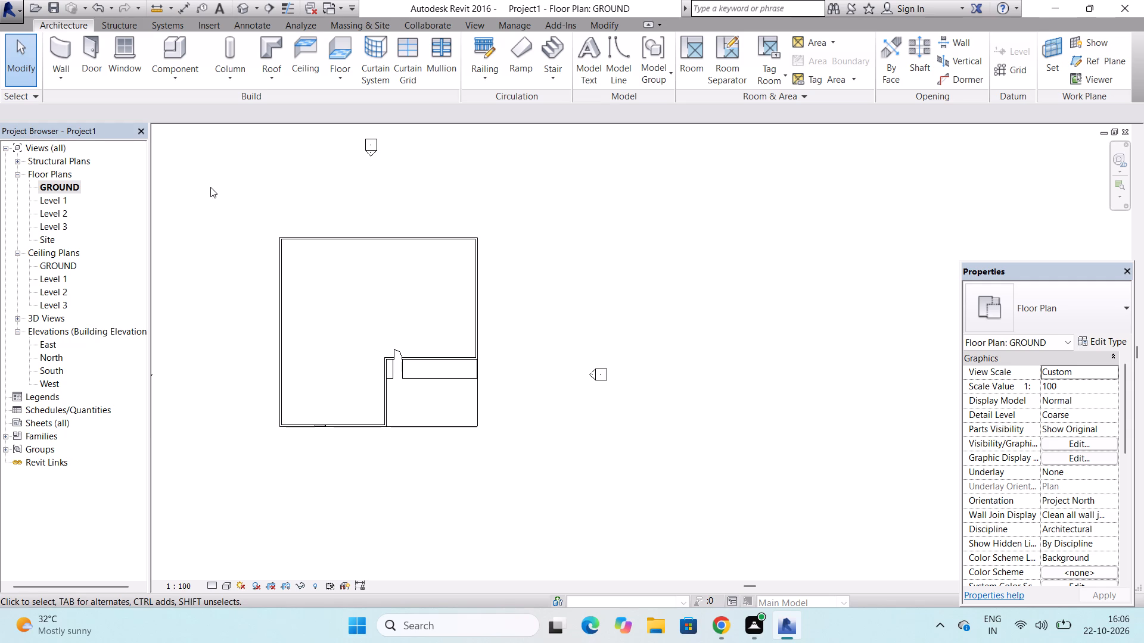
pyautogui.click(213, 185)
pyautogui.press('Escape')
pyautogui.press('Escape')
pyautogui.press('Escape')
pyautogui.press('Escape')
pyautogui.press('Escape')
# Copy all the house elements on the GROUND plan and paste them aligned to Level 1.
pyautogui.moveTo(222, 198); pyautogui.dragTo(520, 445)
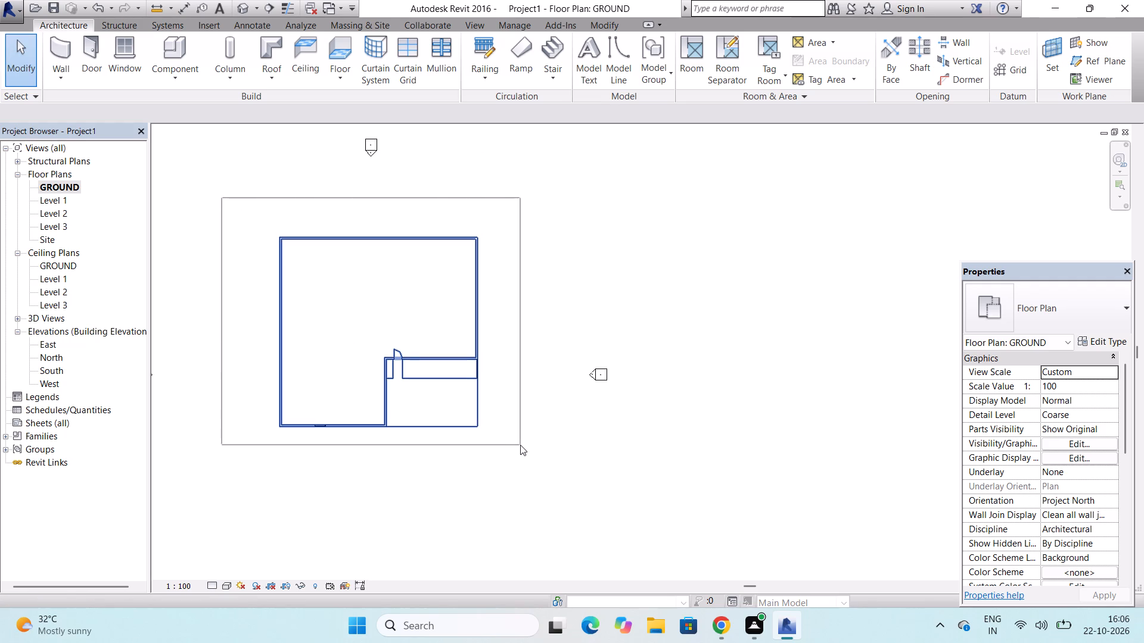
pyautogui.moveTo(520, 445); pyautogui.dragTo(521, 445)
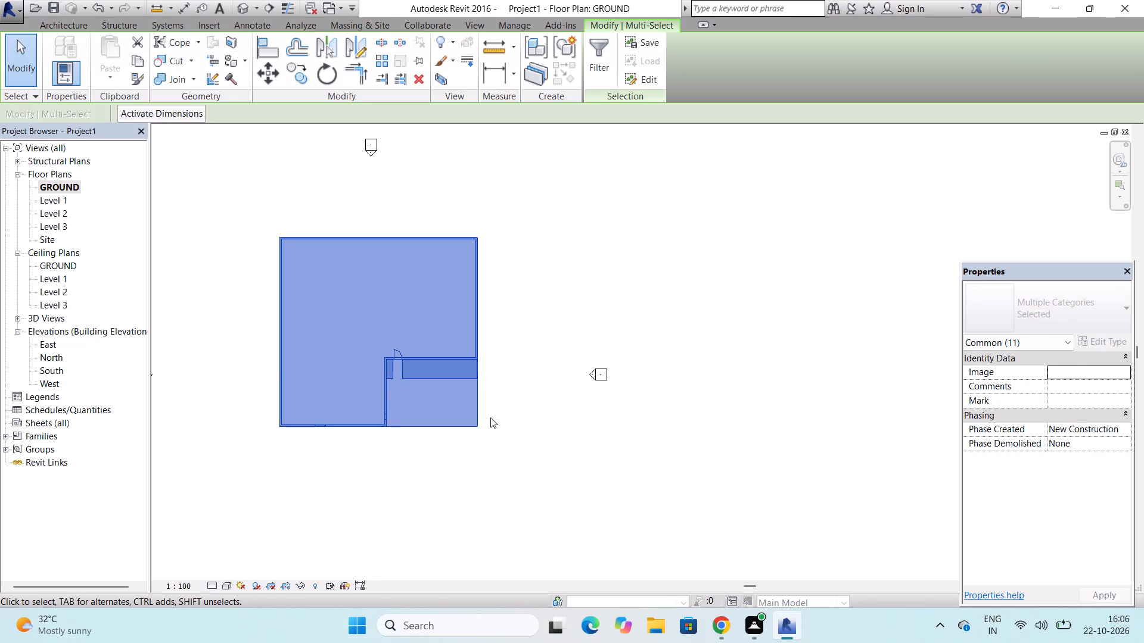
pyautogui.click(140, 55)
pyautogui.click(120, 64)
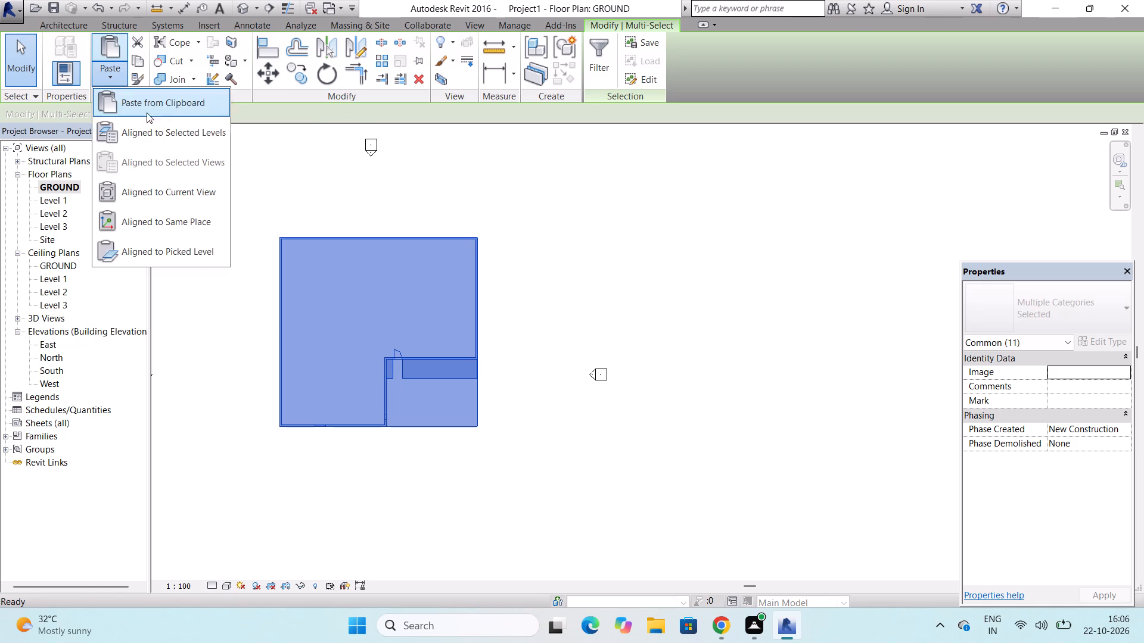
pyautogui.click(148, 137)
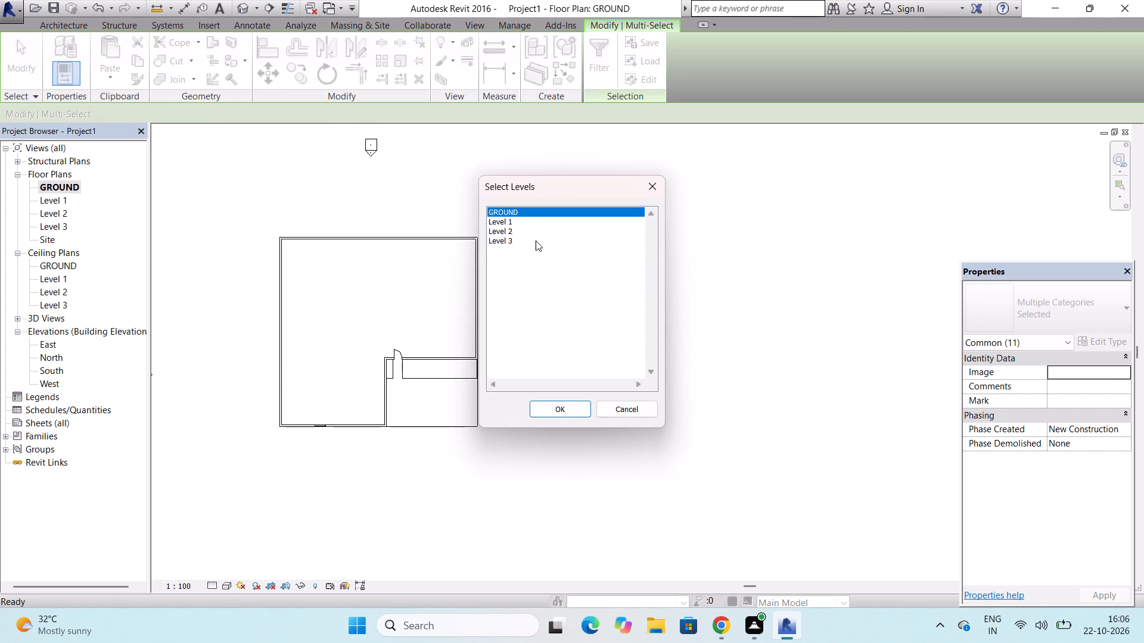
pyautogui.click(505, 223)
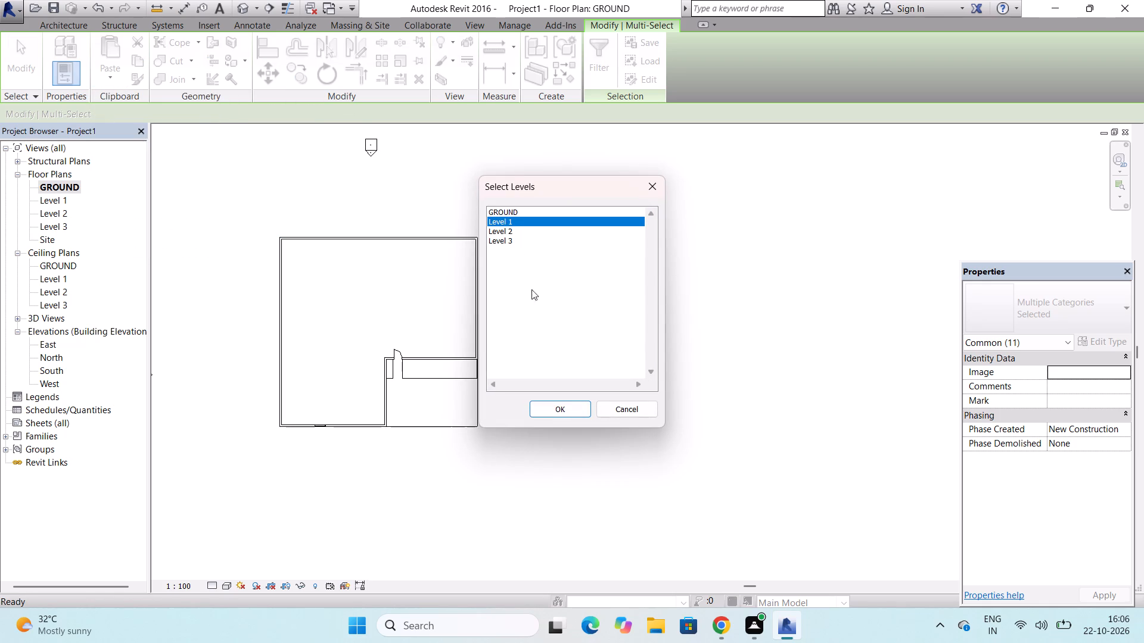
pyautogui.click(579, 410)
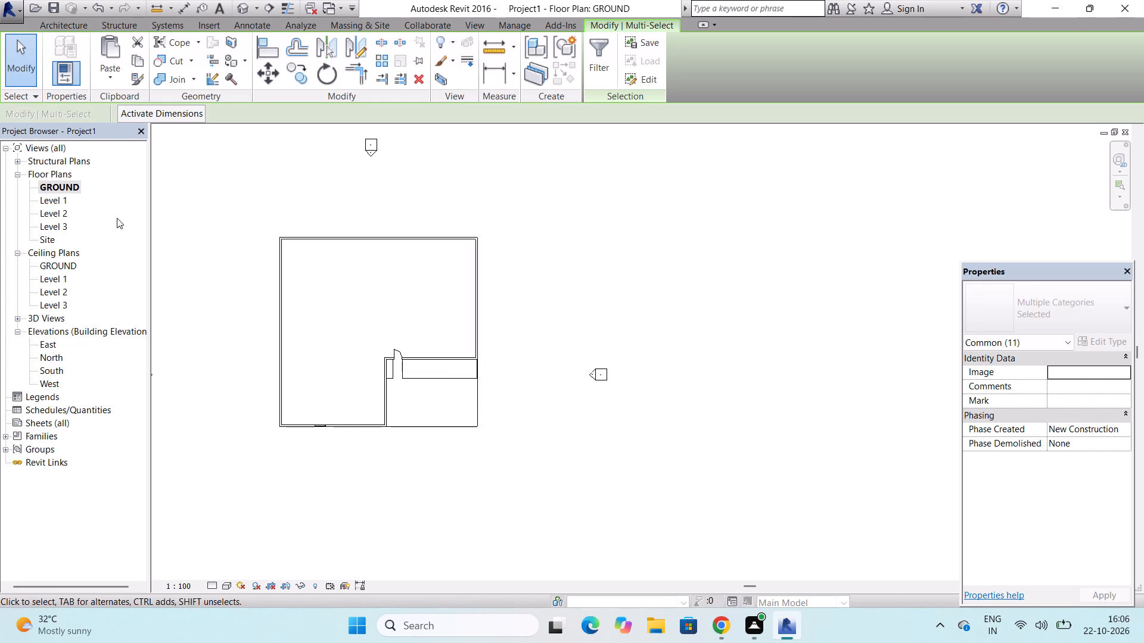
# Compare the GROUND and Level 1 floor plans to examine the pasted storey, clearing the selection and dismissing the licence pop-up.
pyautogui.click(59, 195)
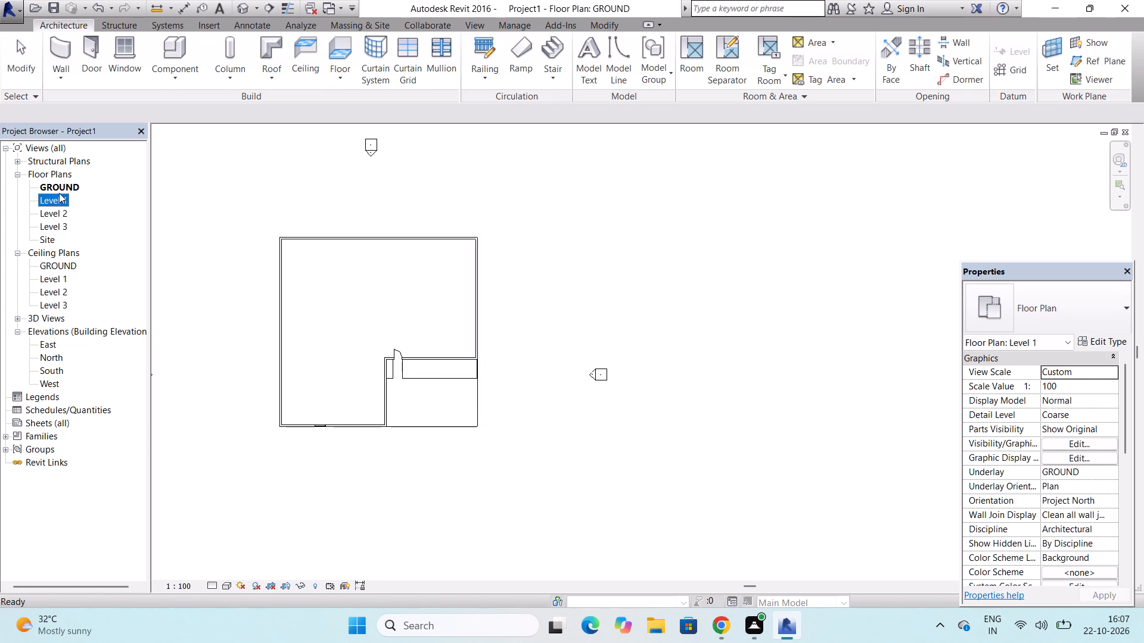
pyautogui.click(59, 185)
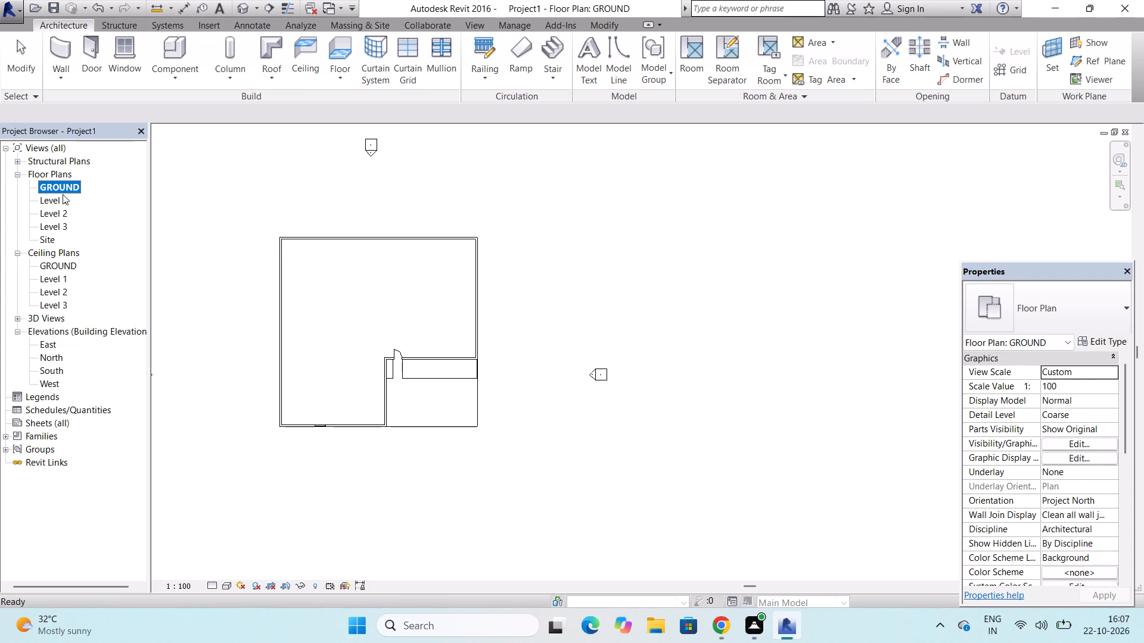
pyautogui.click(58, 196)
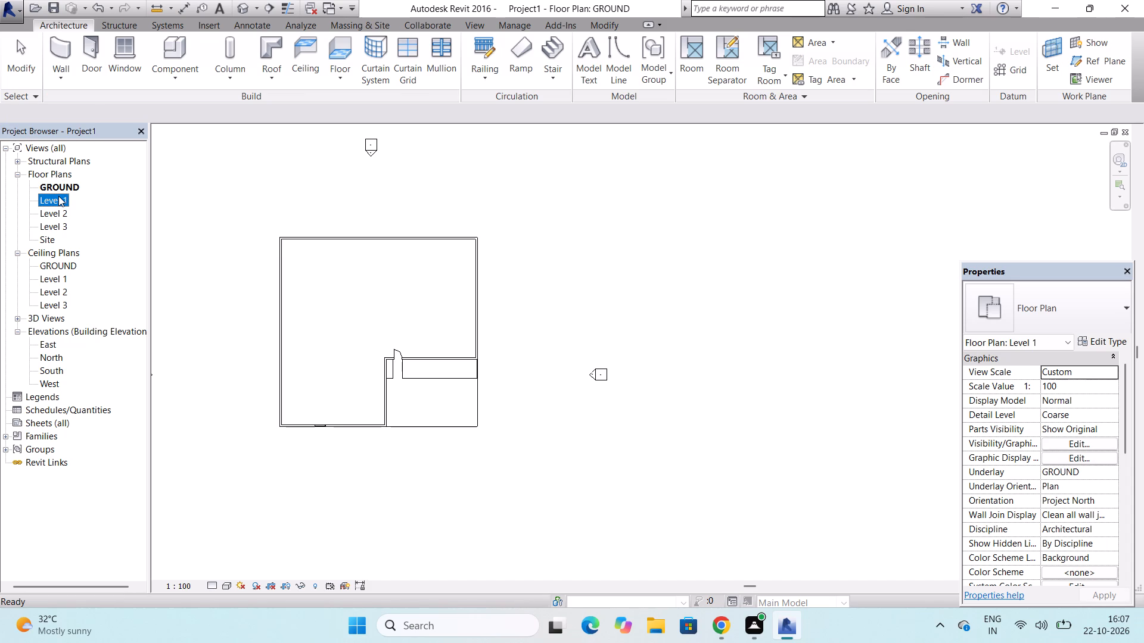
pyautogui.click(58, 196)
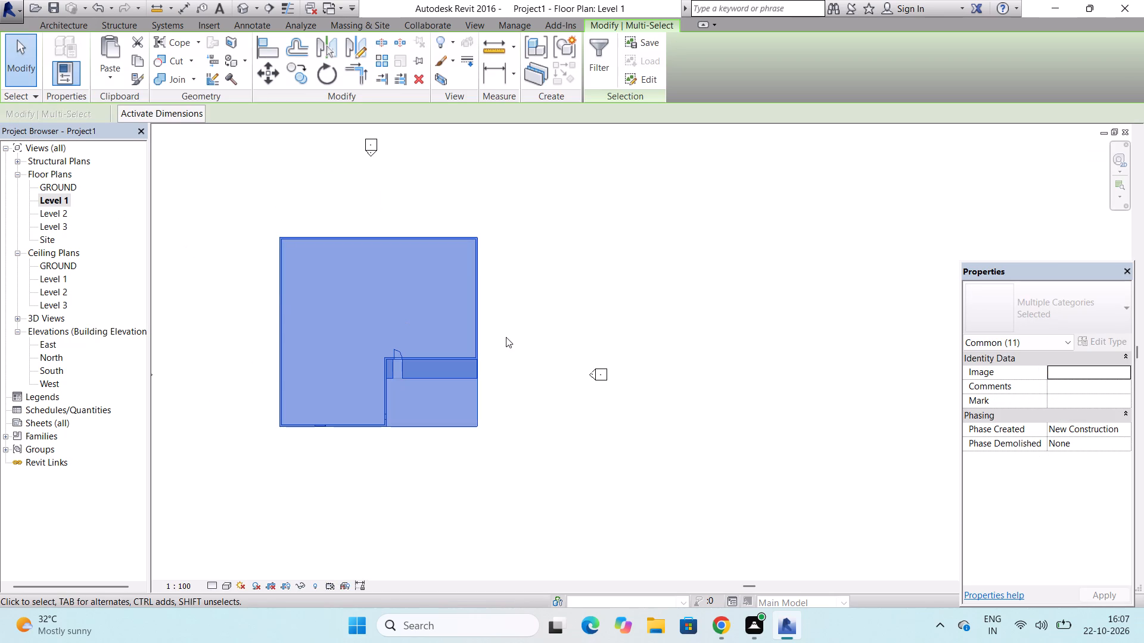
pyautogui.press('Escape')
pyautogui.press('Escape')
pyautogui.press('Escape')
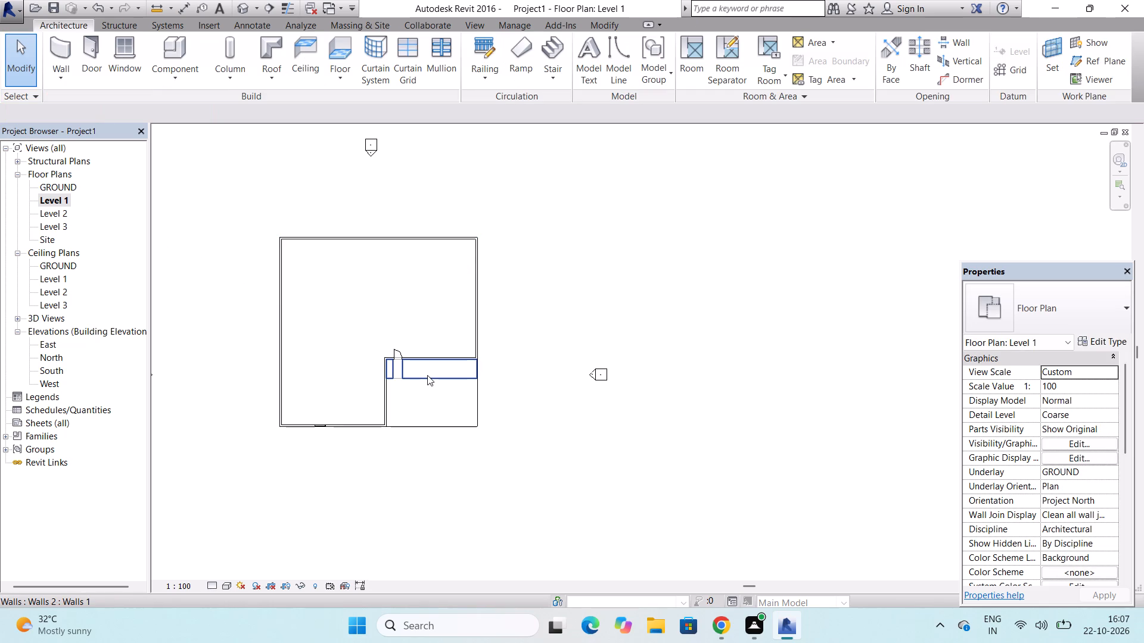
pyautogui.doubleClick(45, 189)
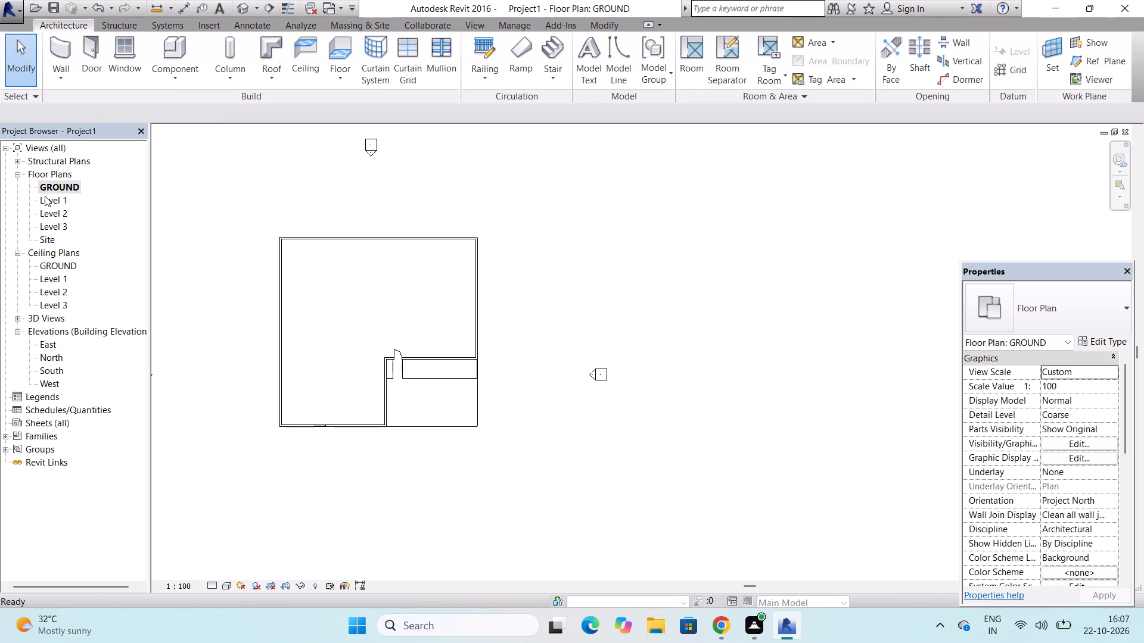
pyautogui.doubleClick(45, 196)
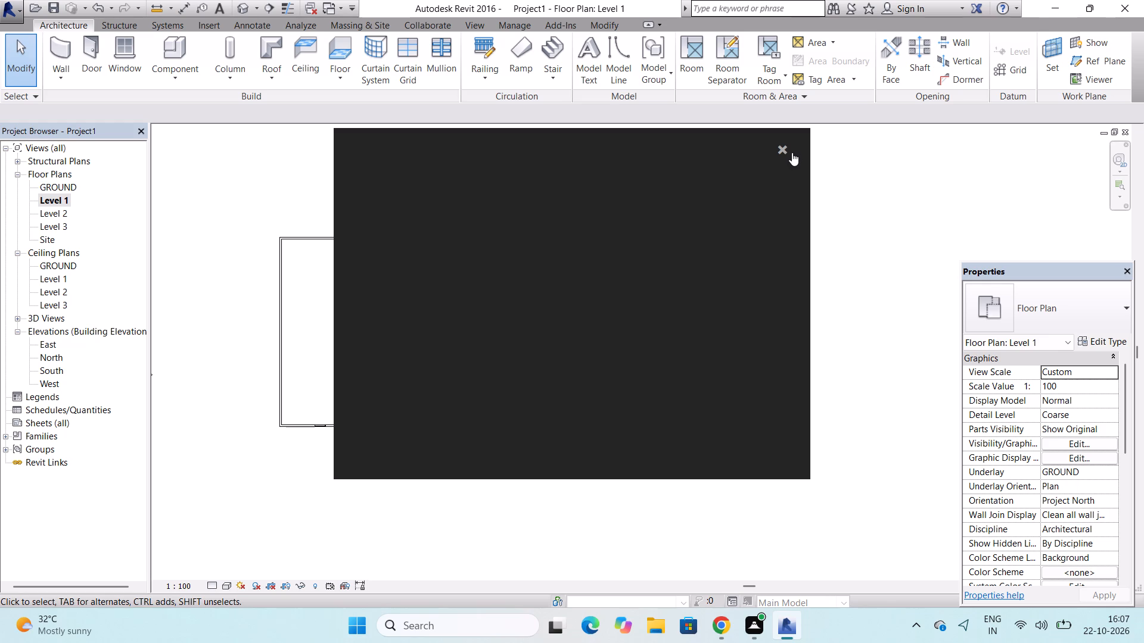
pyautogui.click(786, 151)
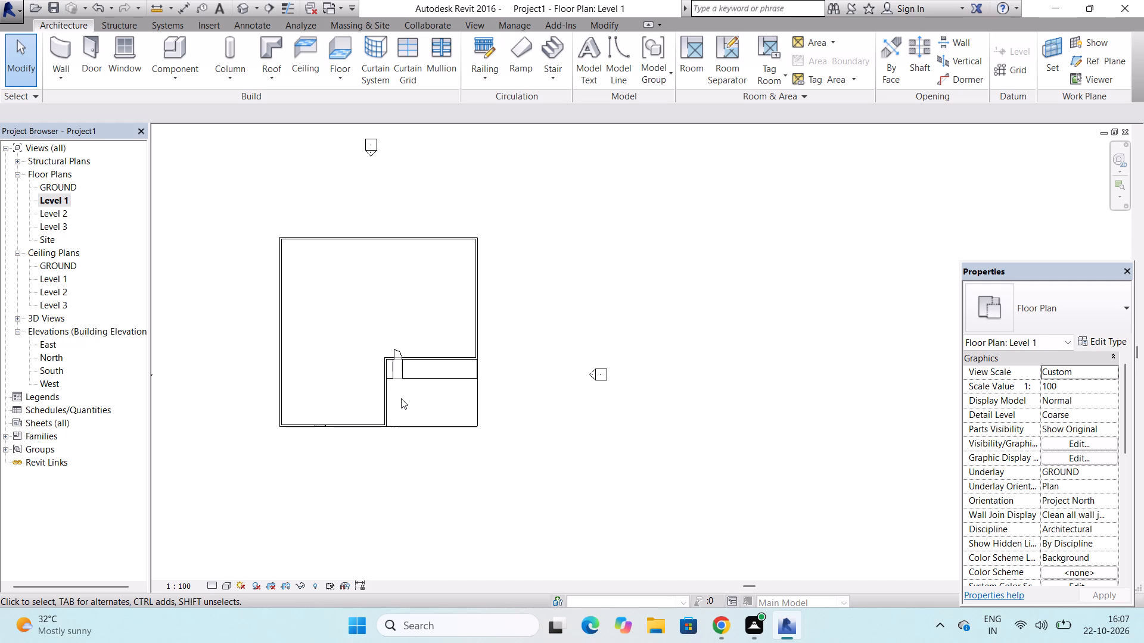
pyautogui.click(45, 182)
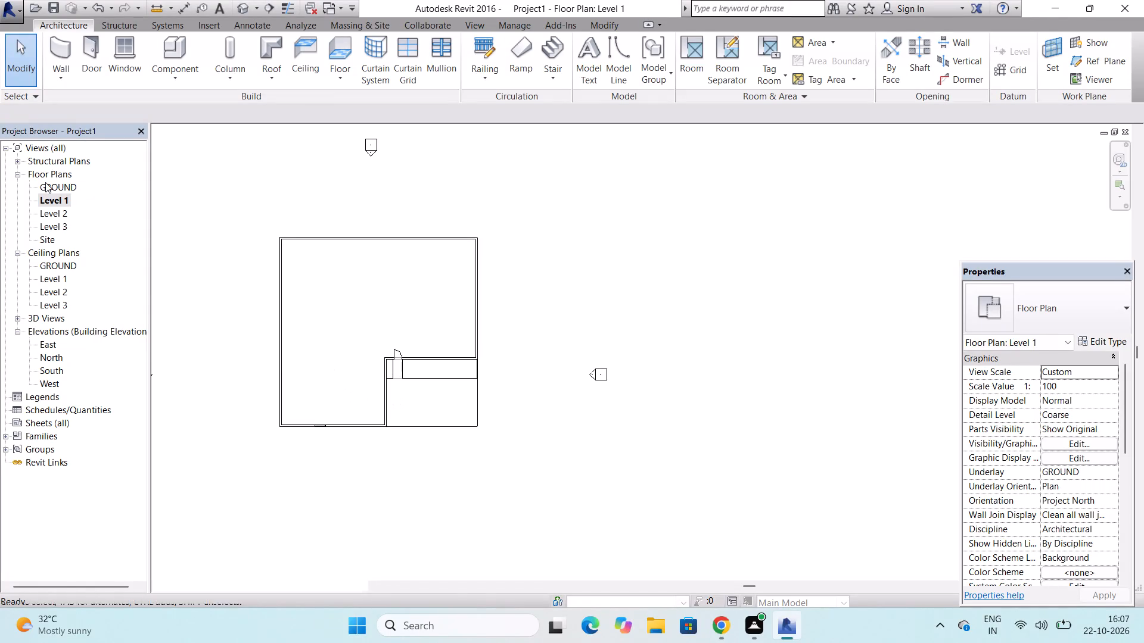
pyautogui.doubleClick(45, 182)
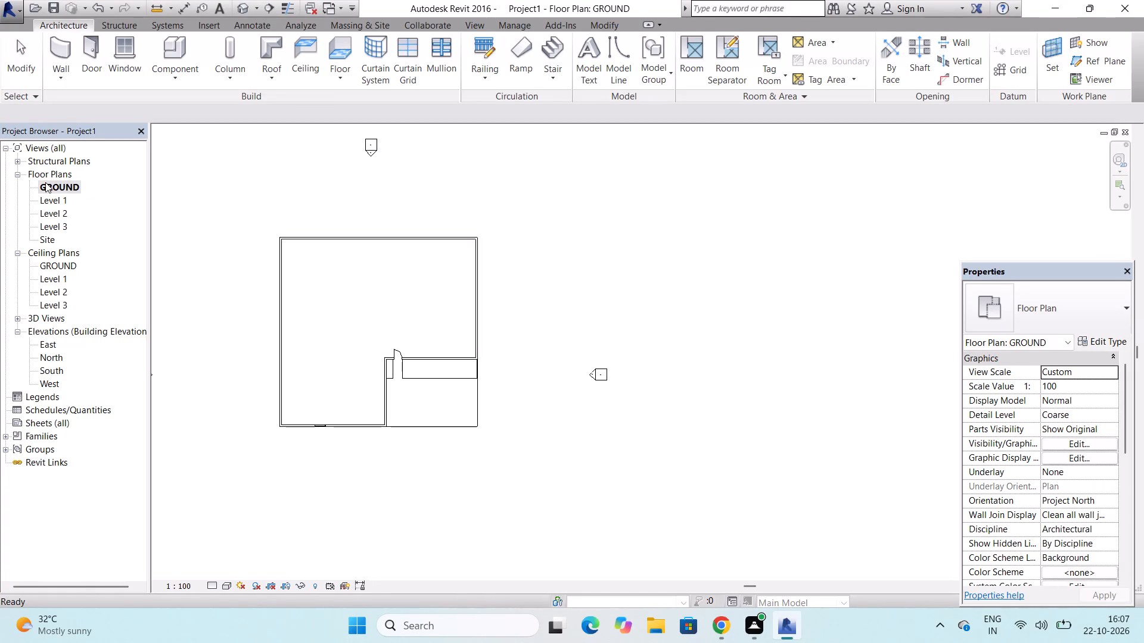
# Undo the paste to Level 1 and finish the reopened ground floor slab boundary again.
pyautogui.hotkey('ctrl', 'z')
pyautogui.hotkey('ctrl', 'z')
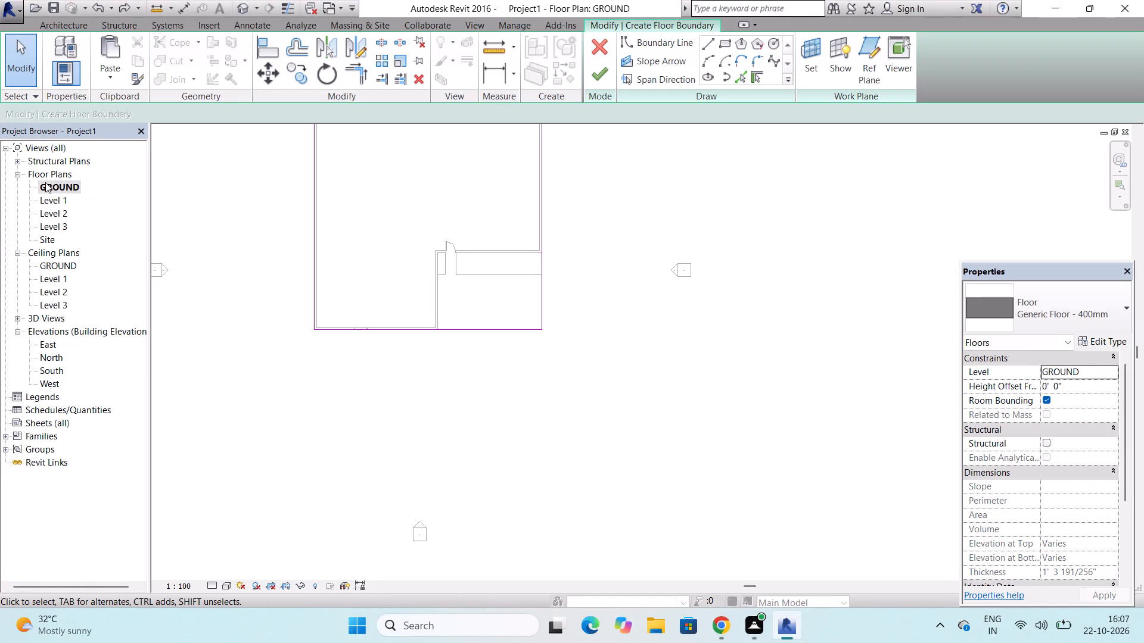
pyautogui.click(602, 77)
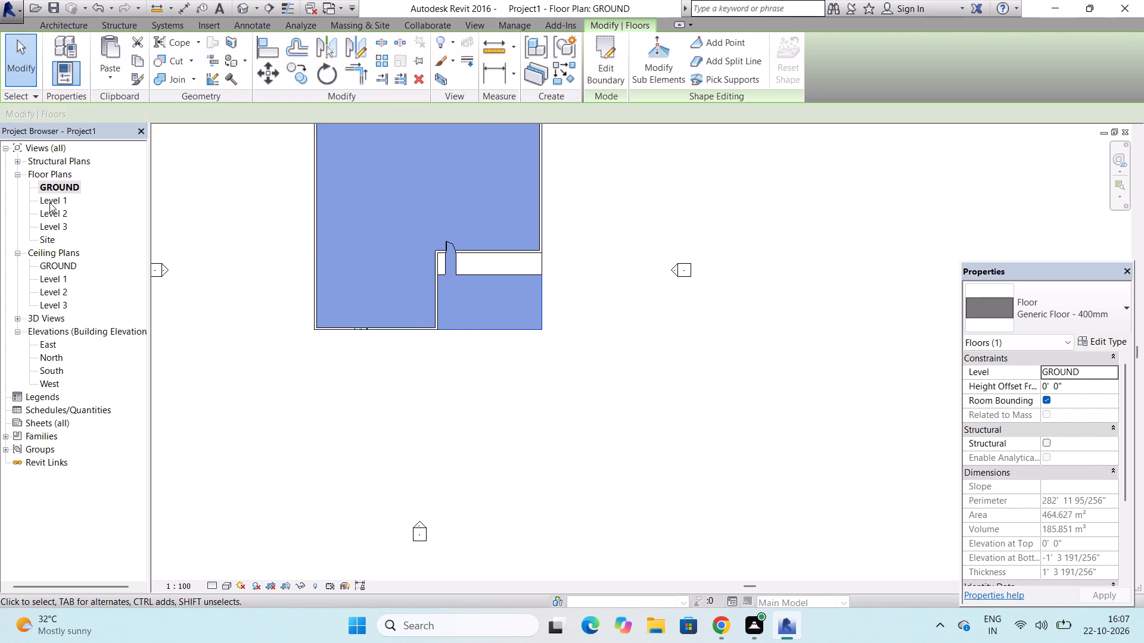
# Open the Level 1 floor plan and clear the floor selection.
pyautogui.click(49, 202)
pyautogui.doubleClick(49, 202)
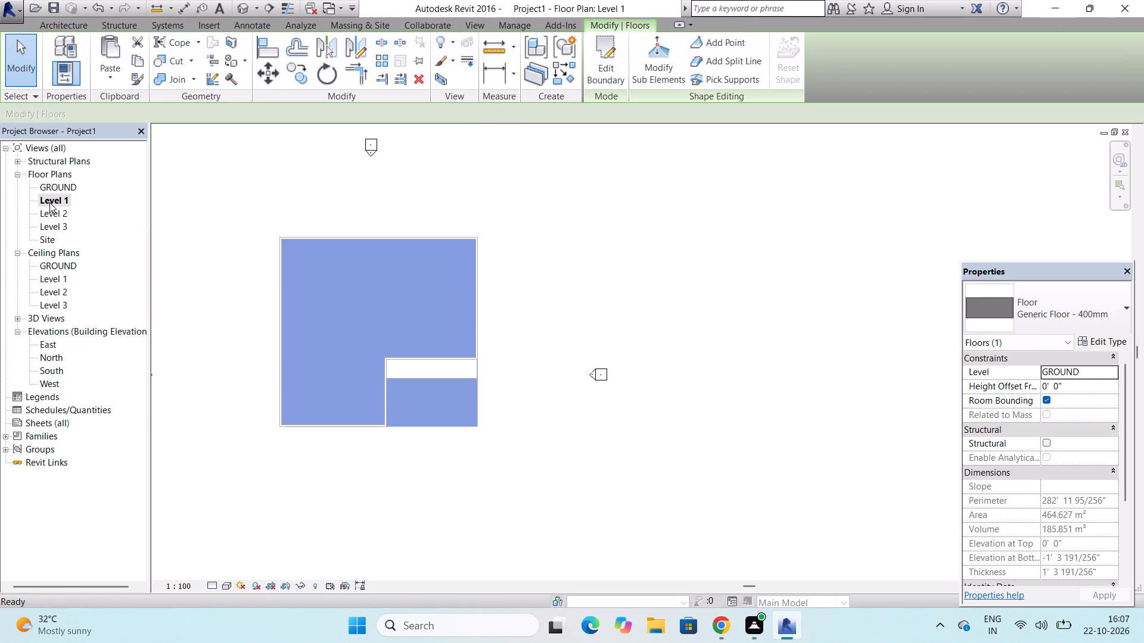
pyautogui.press('Escape')
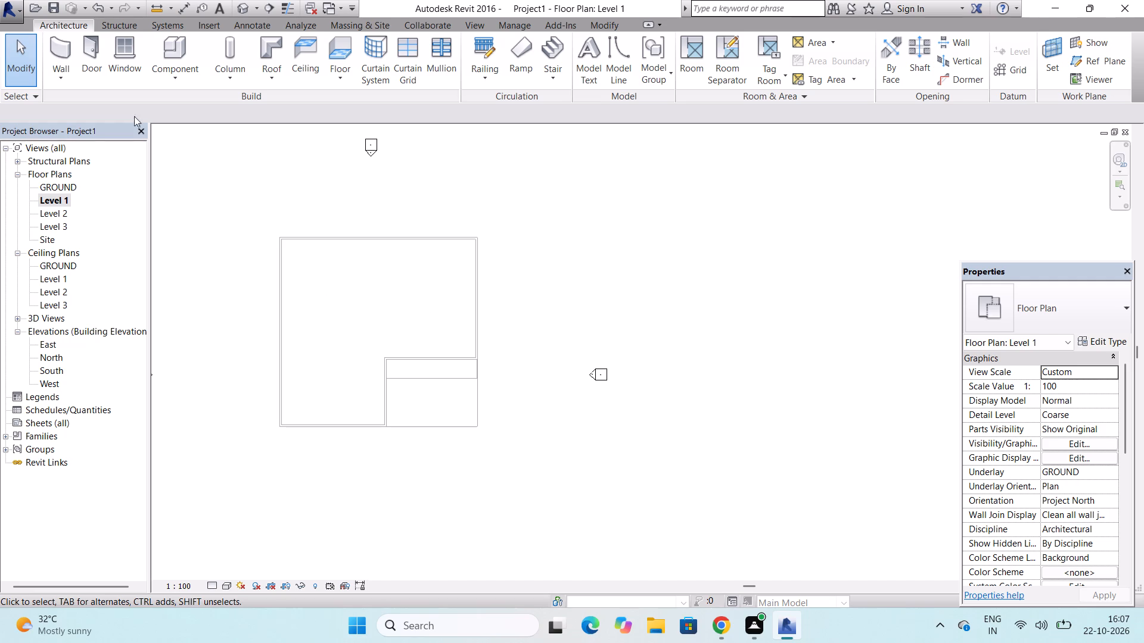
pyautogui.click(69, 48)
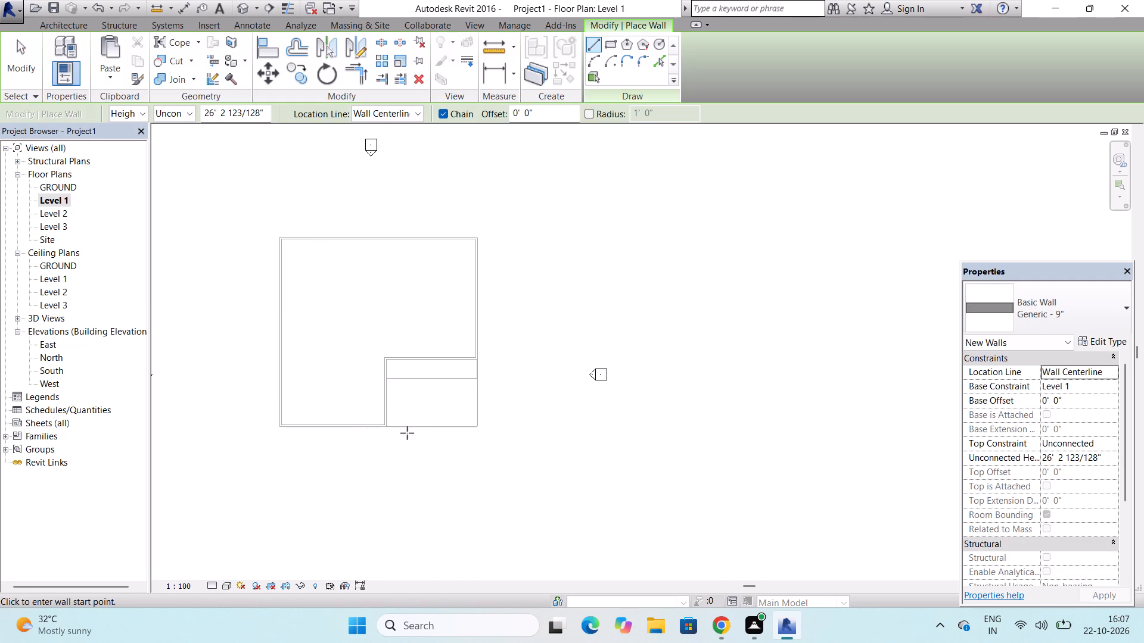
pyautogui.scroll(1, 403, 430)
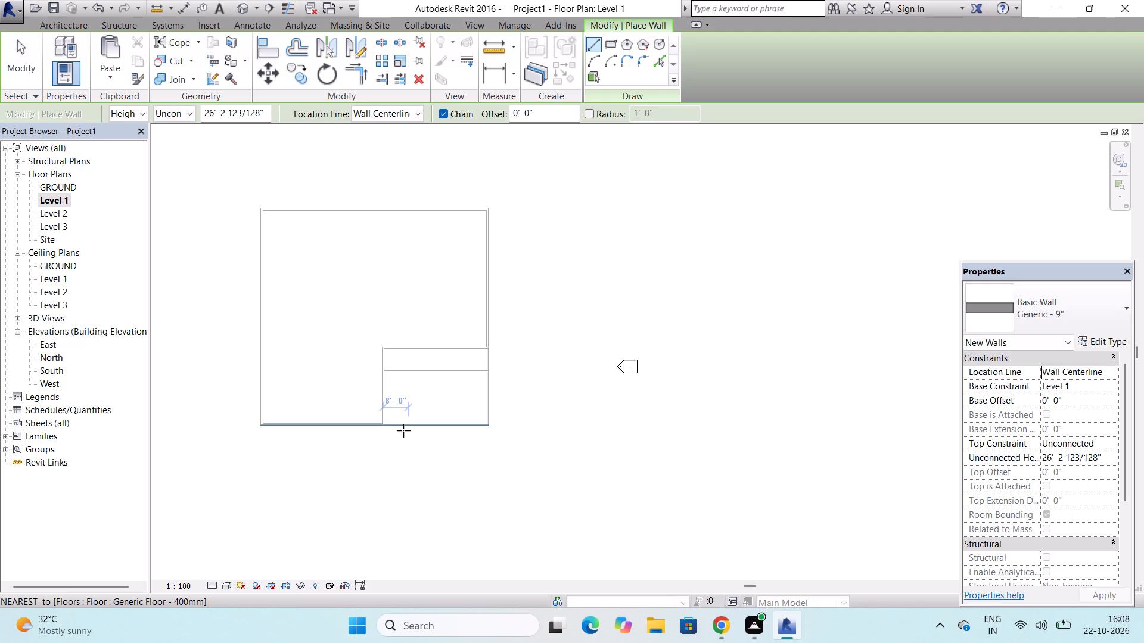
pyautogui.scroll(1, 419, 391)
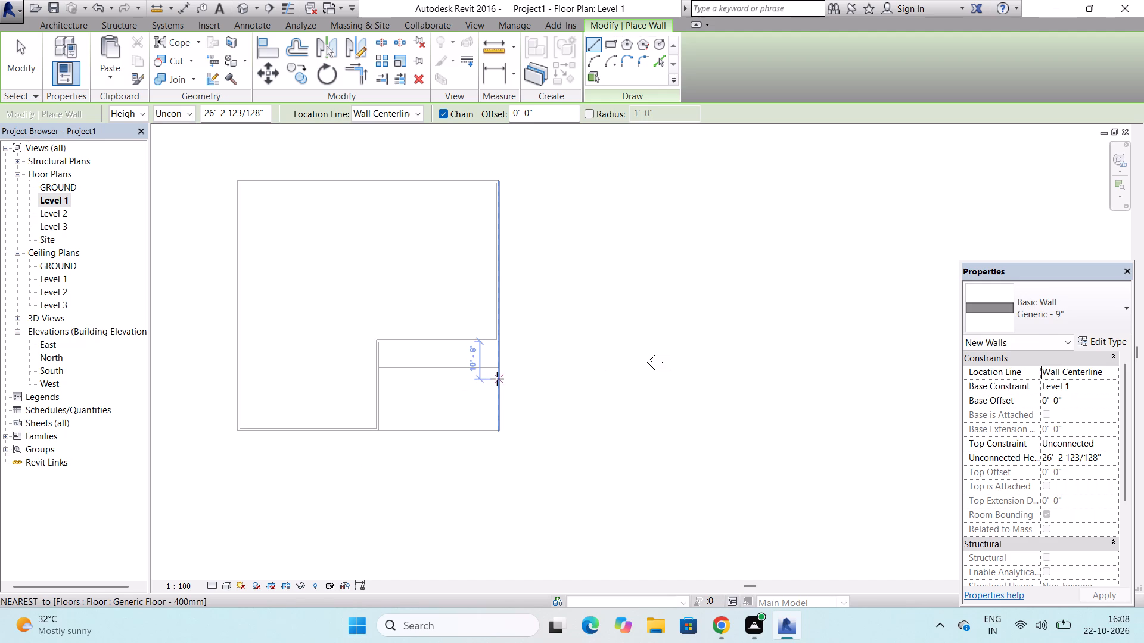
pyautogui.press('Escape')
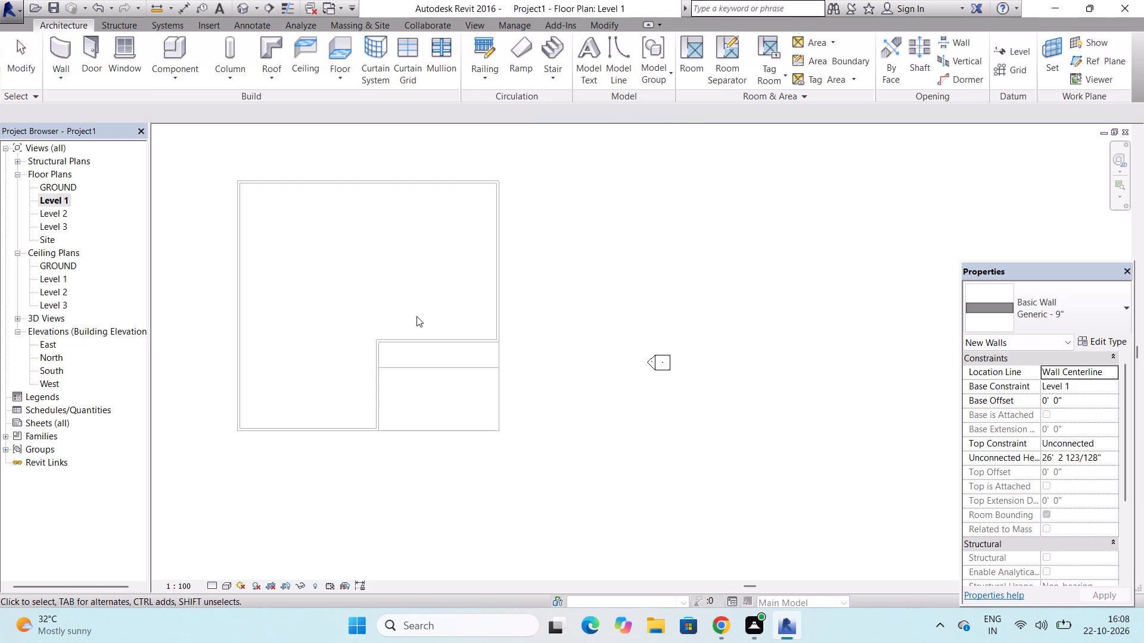
# Draw a rectangle of Generic - 9" walls on Level 1 around the house's outer extents, about 69' 2" north to south.
pyautogui.click(60, 36)
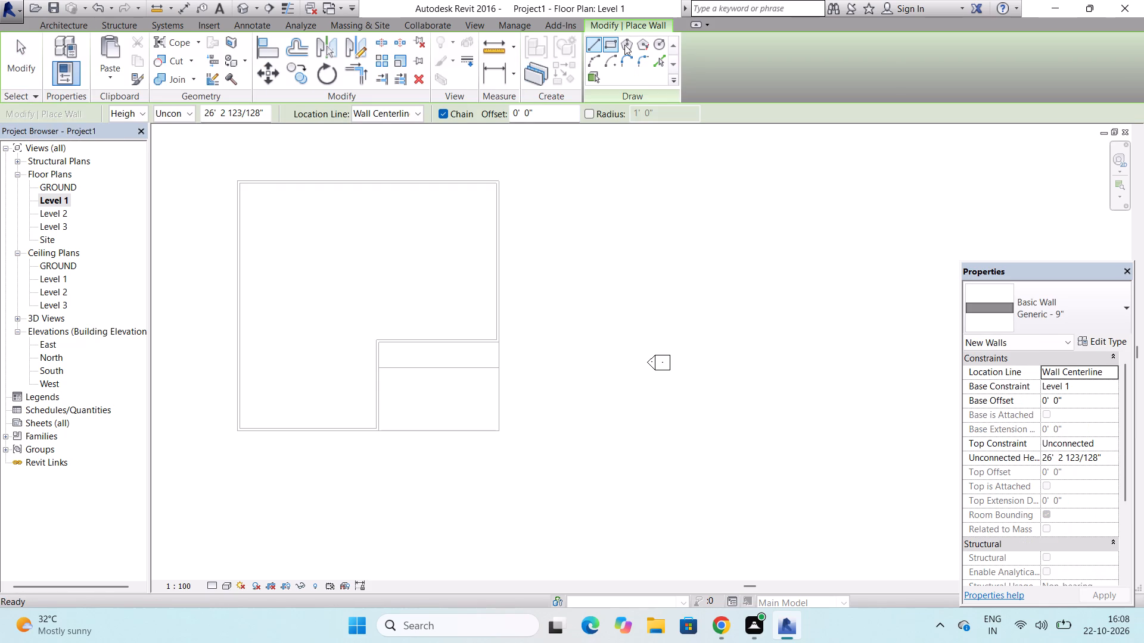
pyautogui.click(608, 45)
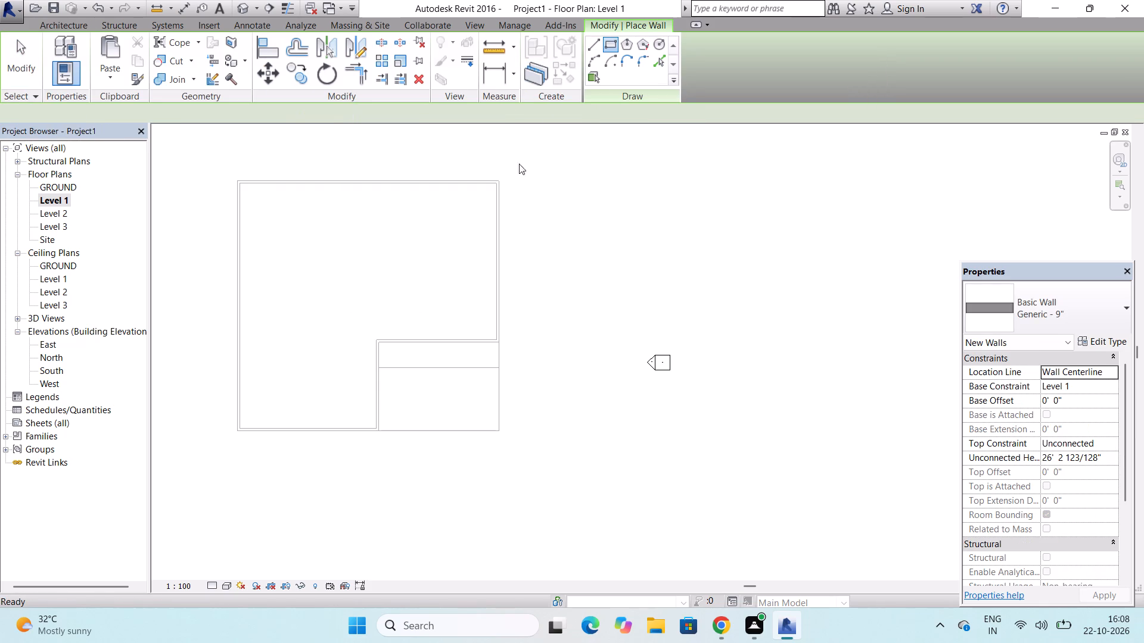
pyautogui.scroll(4, 244, 176)
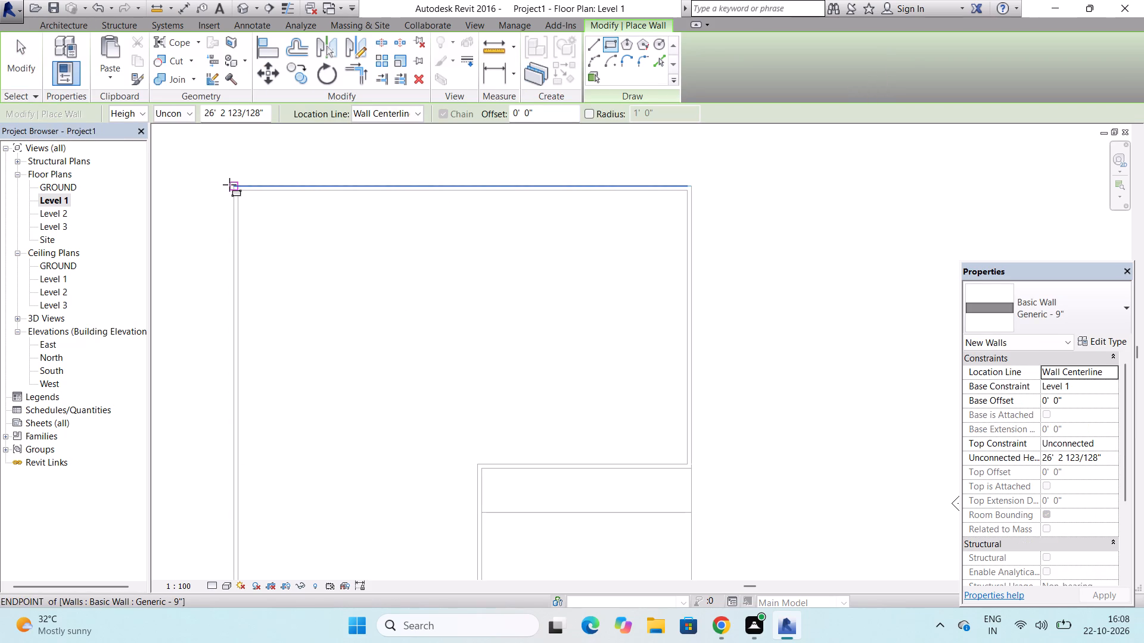
pyautogui.click(235, 186)
pyautogui.scroll(-4, 235, 186)
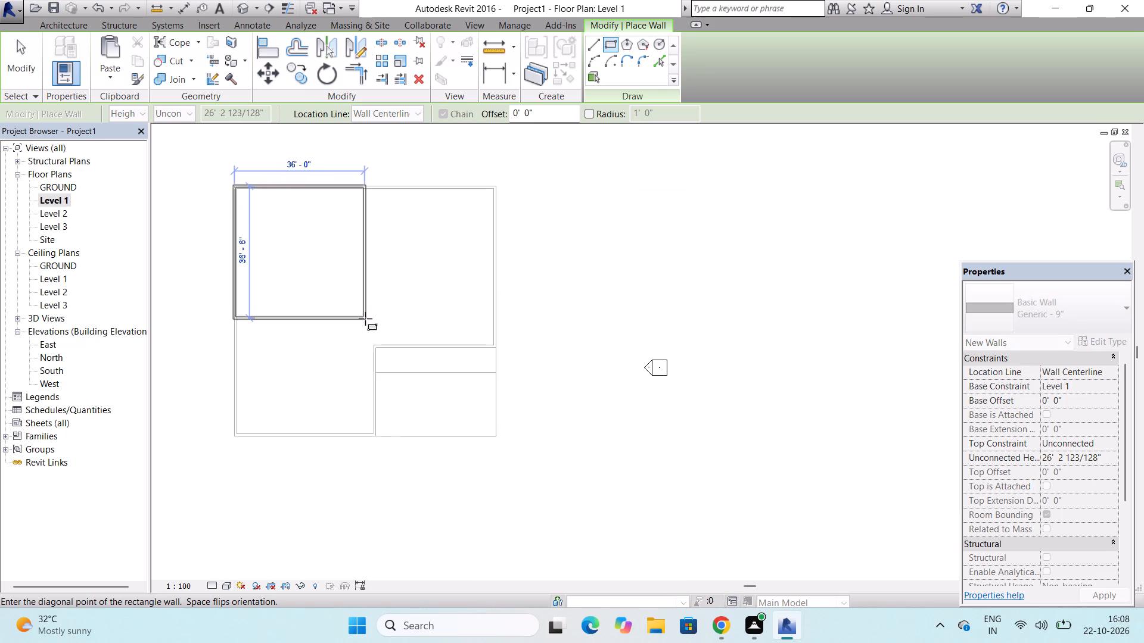
pyautogui.scroll(2, 494, 438)
pyautogui.click(494, 438)
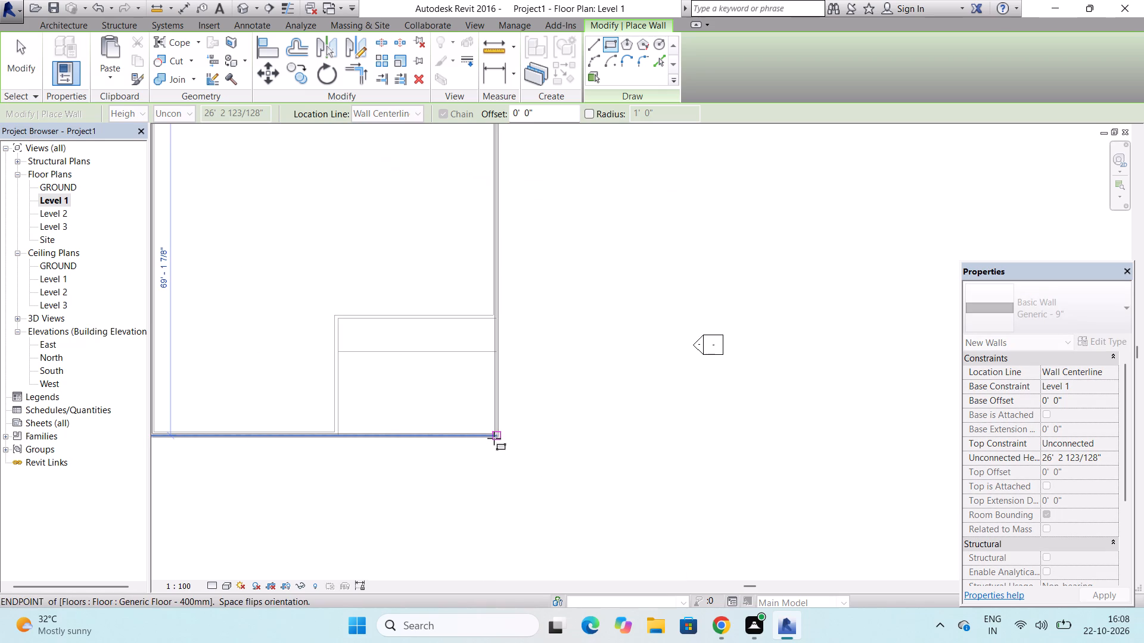
pyautogui.press('Escape')
pyautogui.scroll(-3, 407, 350)
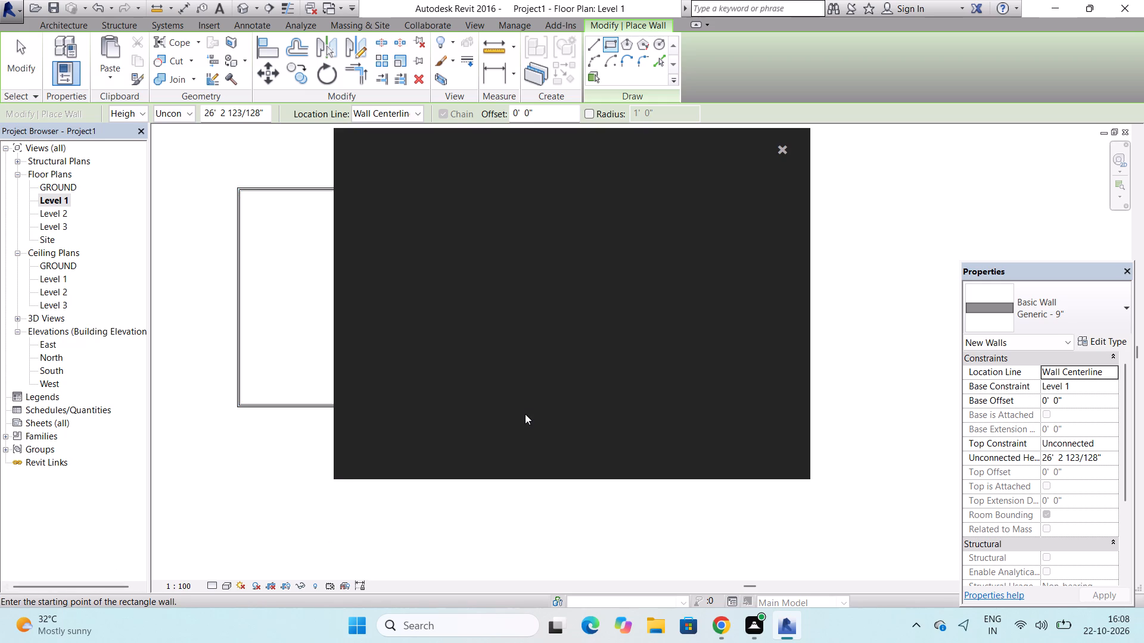
pyautogui.press('Escape')
pyautogui.press('Escape')
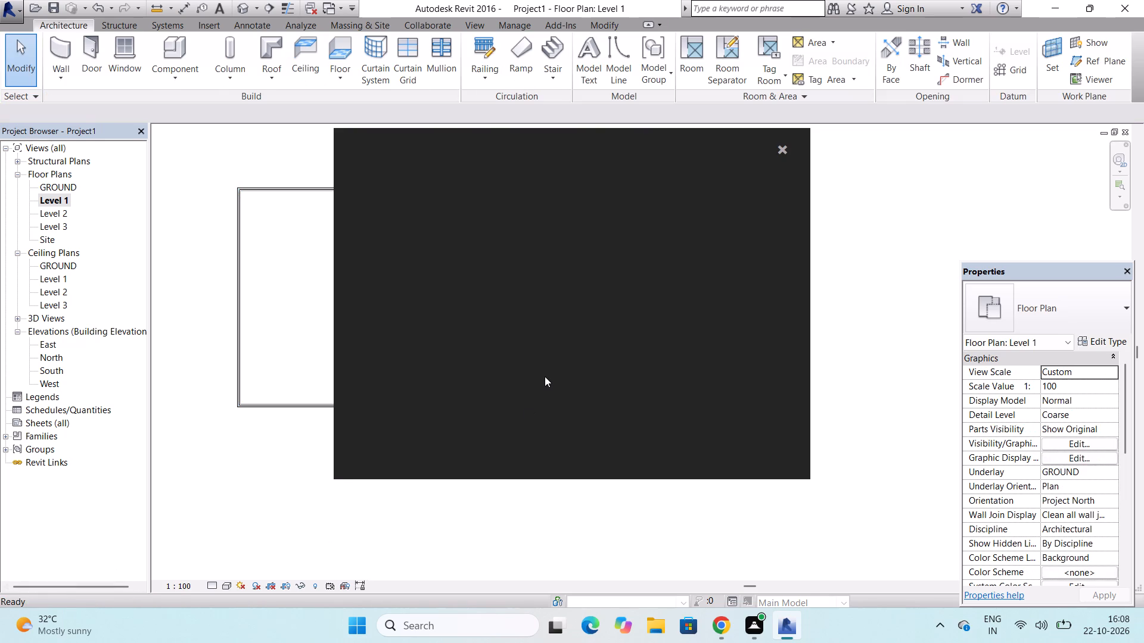
pyautogui.click(782, 147)
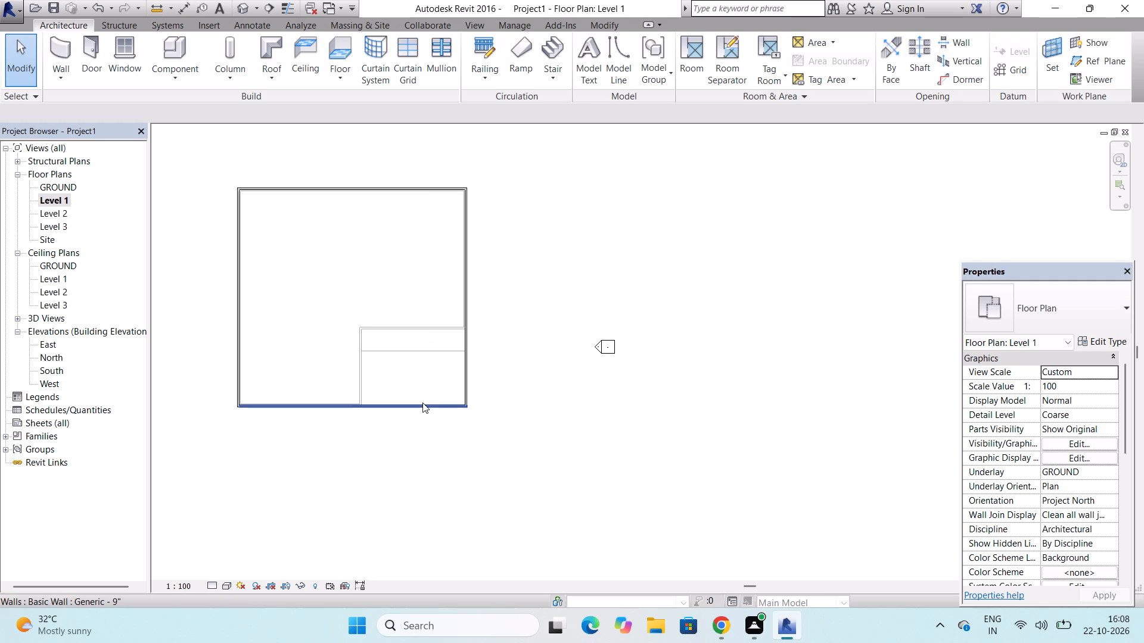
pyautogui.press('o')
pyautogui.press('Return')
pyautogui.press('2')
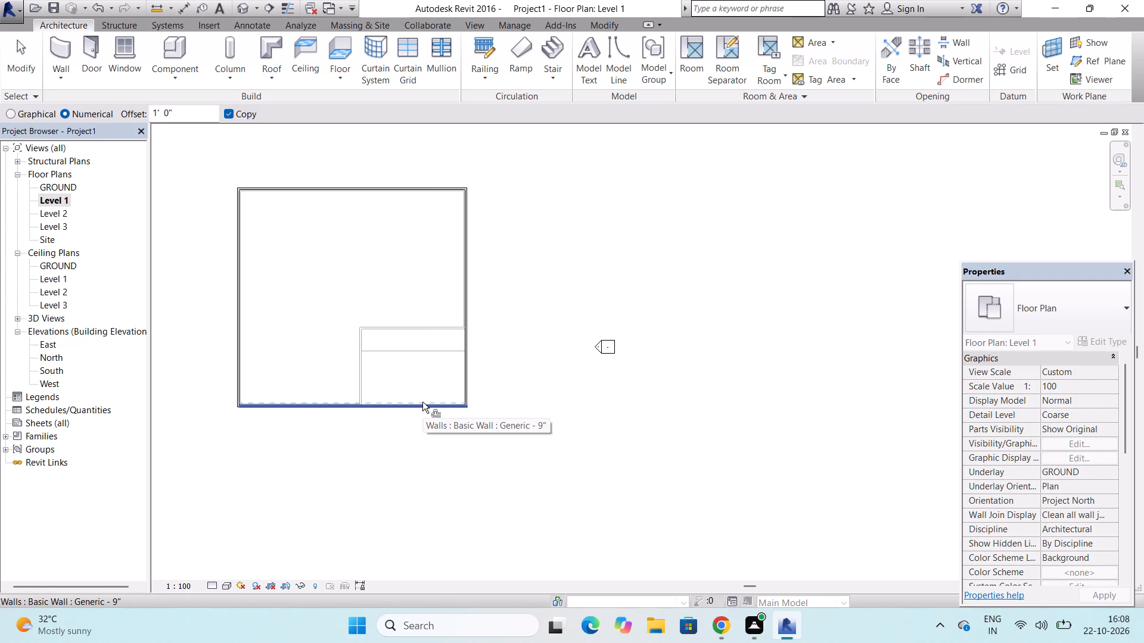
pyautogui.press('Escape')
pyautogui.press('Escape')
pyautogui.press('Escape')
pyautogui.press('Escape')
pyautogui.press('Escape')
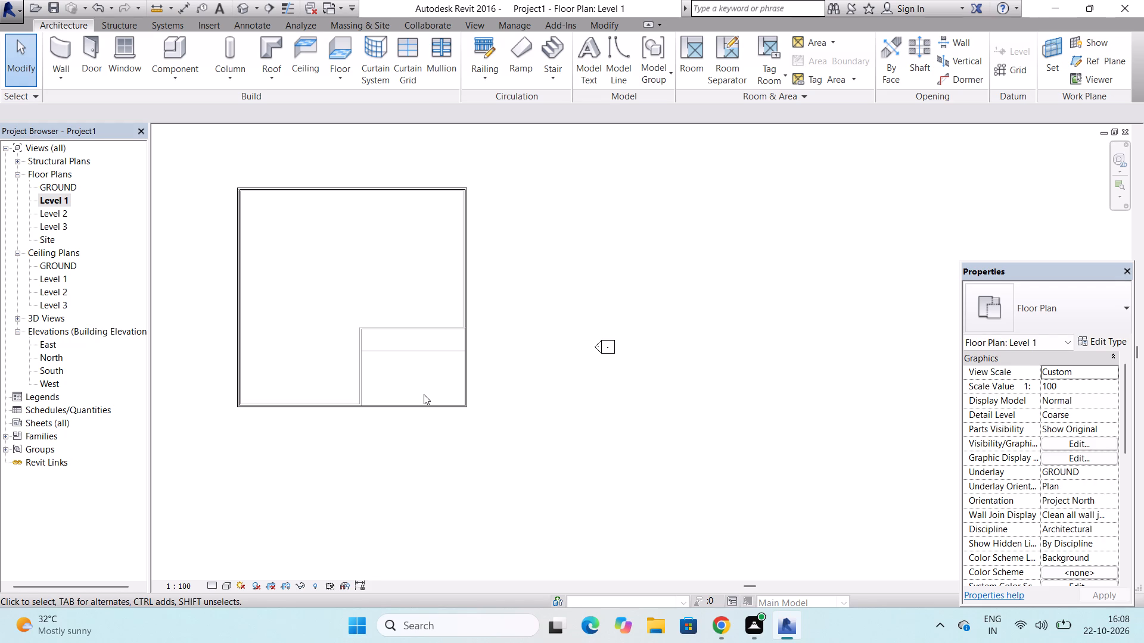
# Offset a copy of the south Level 1 wall 2' 0" to the inside of the rectangle.
pyautogui.press('o')
pyautogui.press('Return')
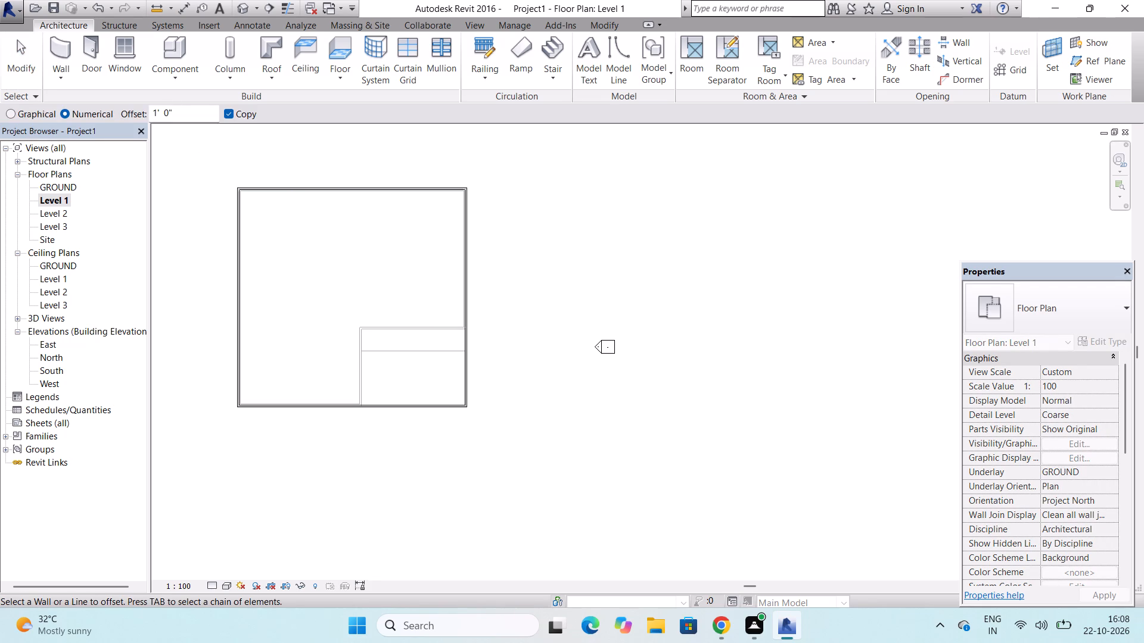
pyautogui.scroll(1, 171, 120)
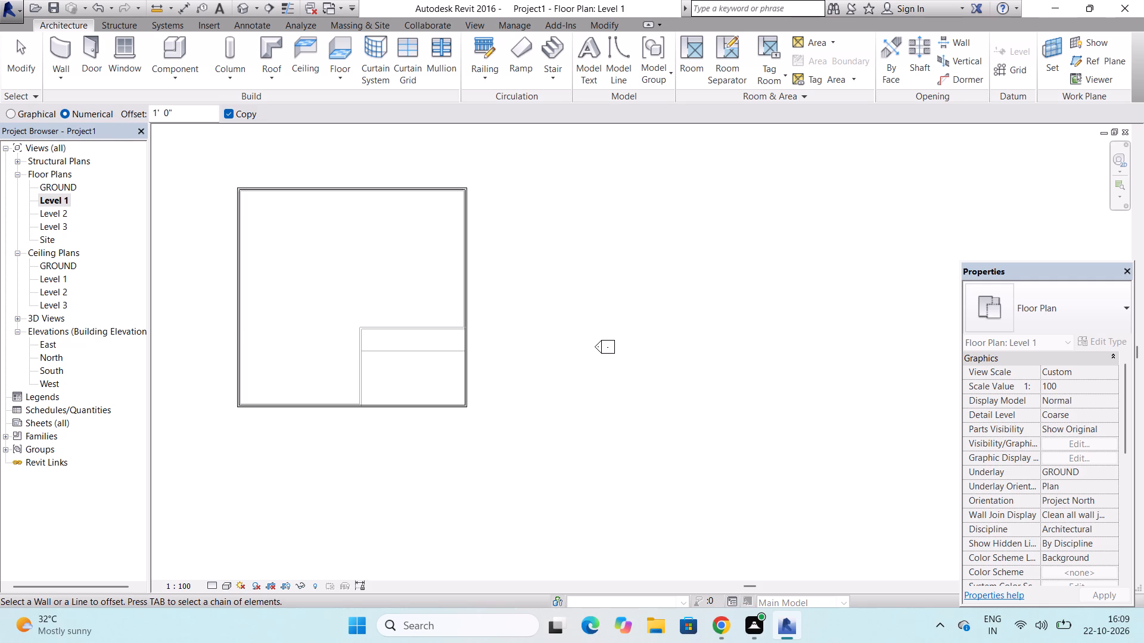
pyautogui.click(154, 114)
pyautogui.press('Right')
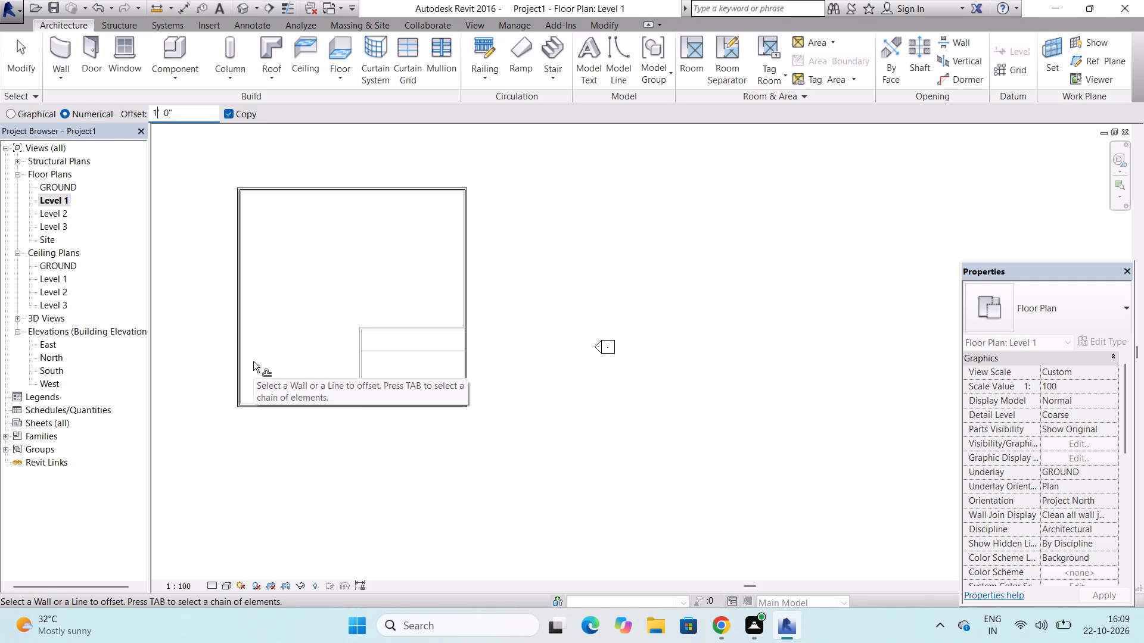
pyautogui.press('BackSpace')
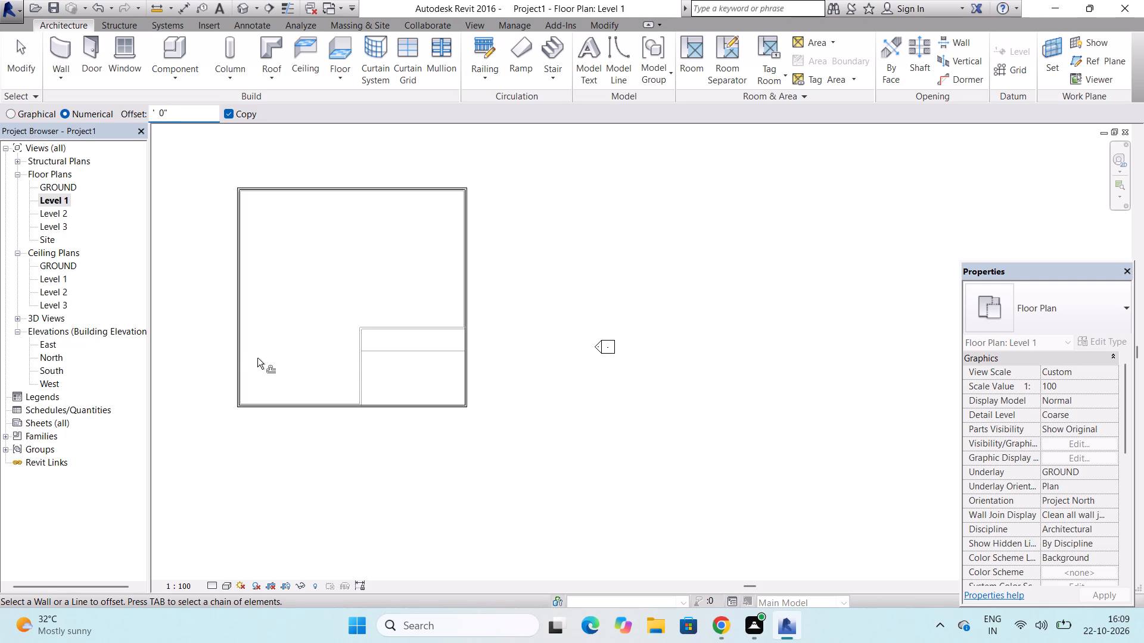
pyautogui.press('2')
pyautogui.press('Return')
pyautogui.click(276, 406)
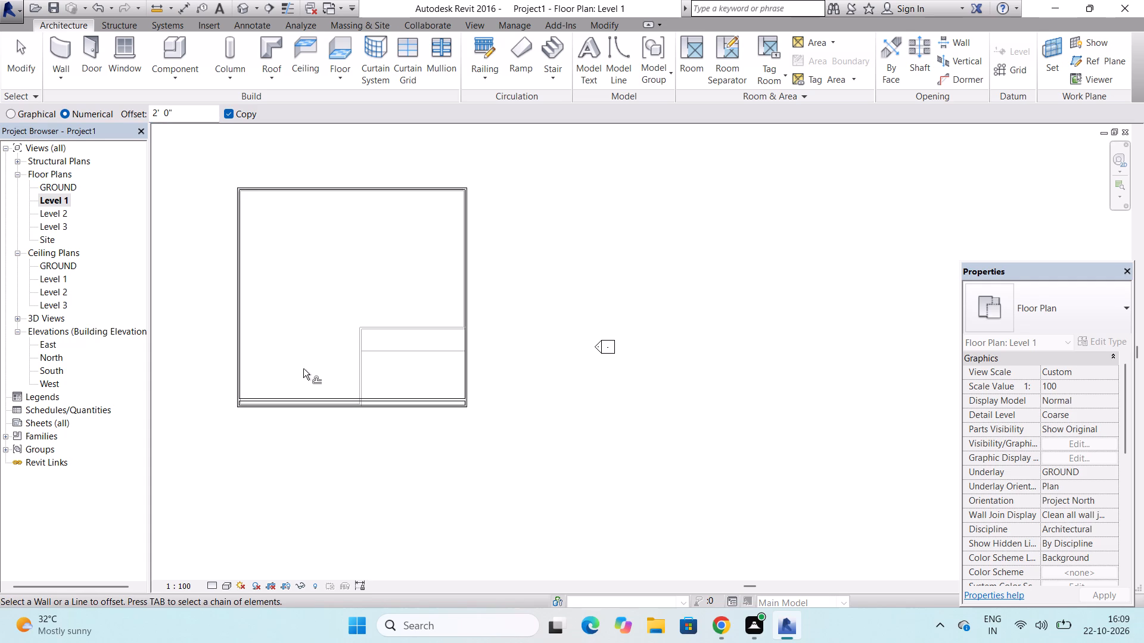
pyautogui.press('Escape')
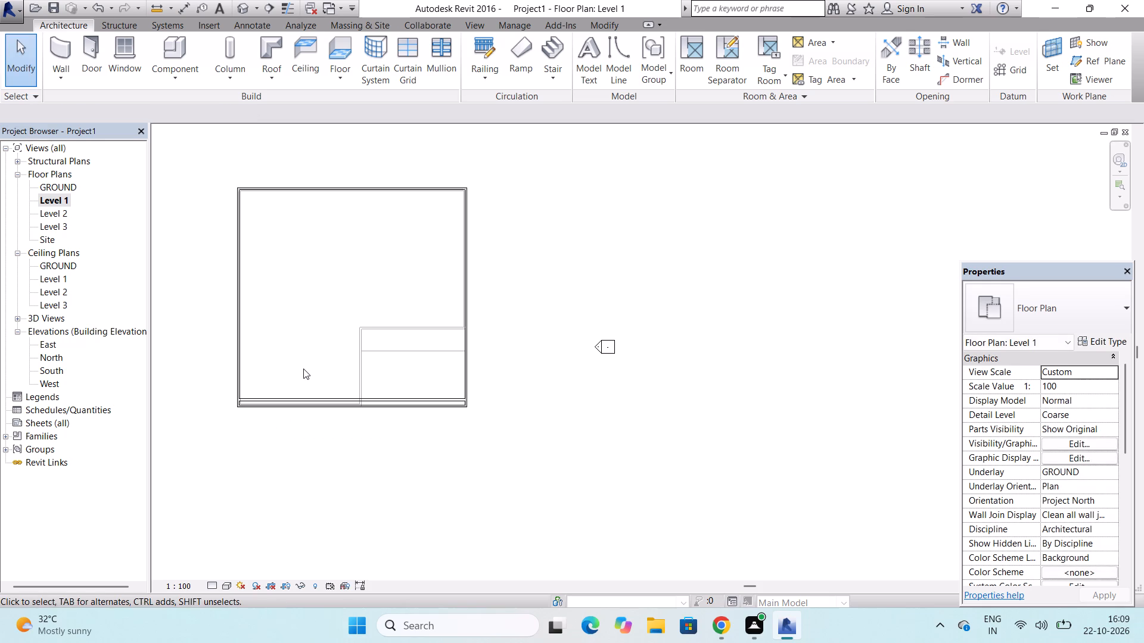
# Move the copied wall farther north, partway between the south wall and the underlay's inner east-west wall.
pyautogui.scroll(4, 313, 406)
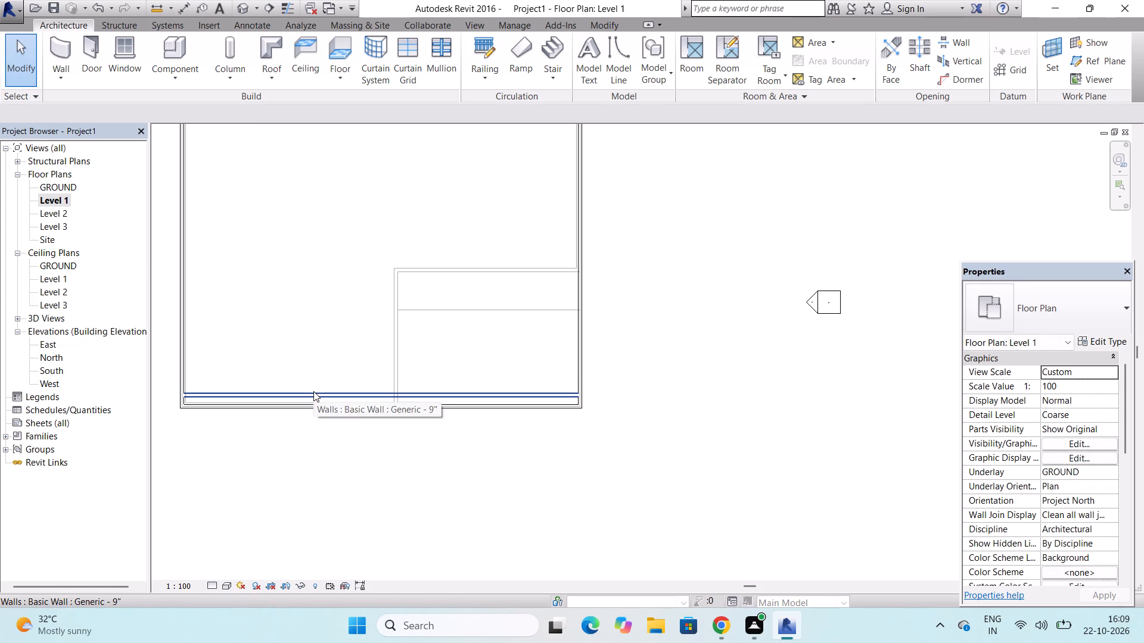
pyautogui.click(313, 391)
pyautogui.moveTo(315, 397); pyautogui.dragTo(323, 355)
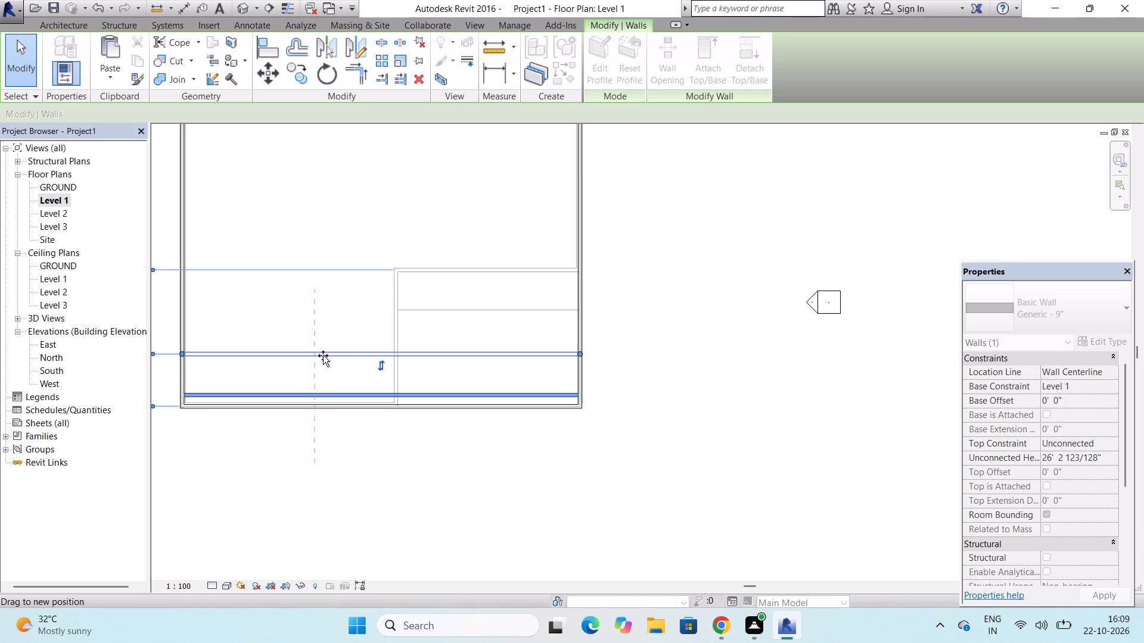
pyautogui.moveTo(323, 355); pyautogui.dragTo(323, 348)
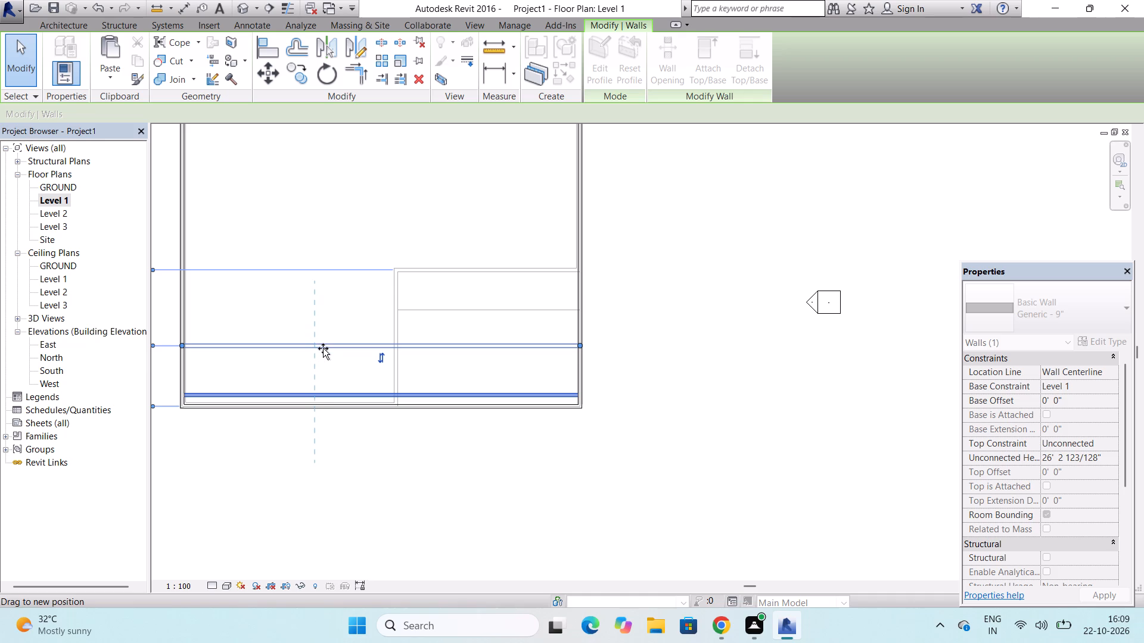
pyautogui.moveTo(323, 348); pyautogui.dragTo(323, 335)
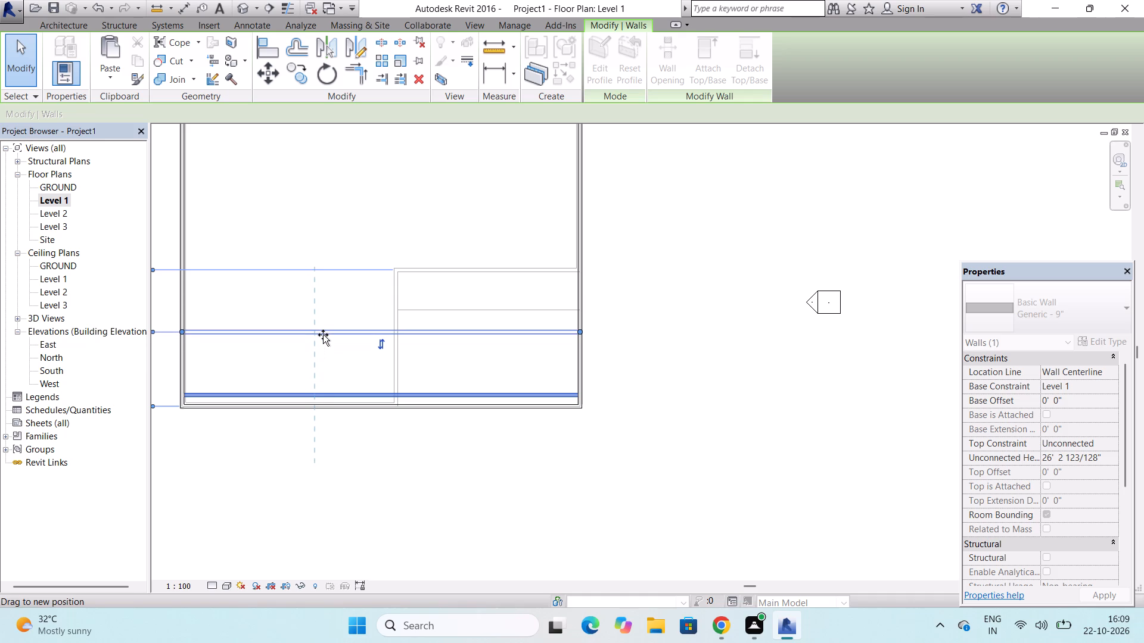
pyautogui.moveTo(323, 335); pyautogui.dragTo(323, 337)
pyautogui.press('Escape')
pyautogui.press('Escape')
pyautogui.press('Escape')
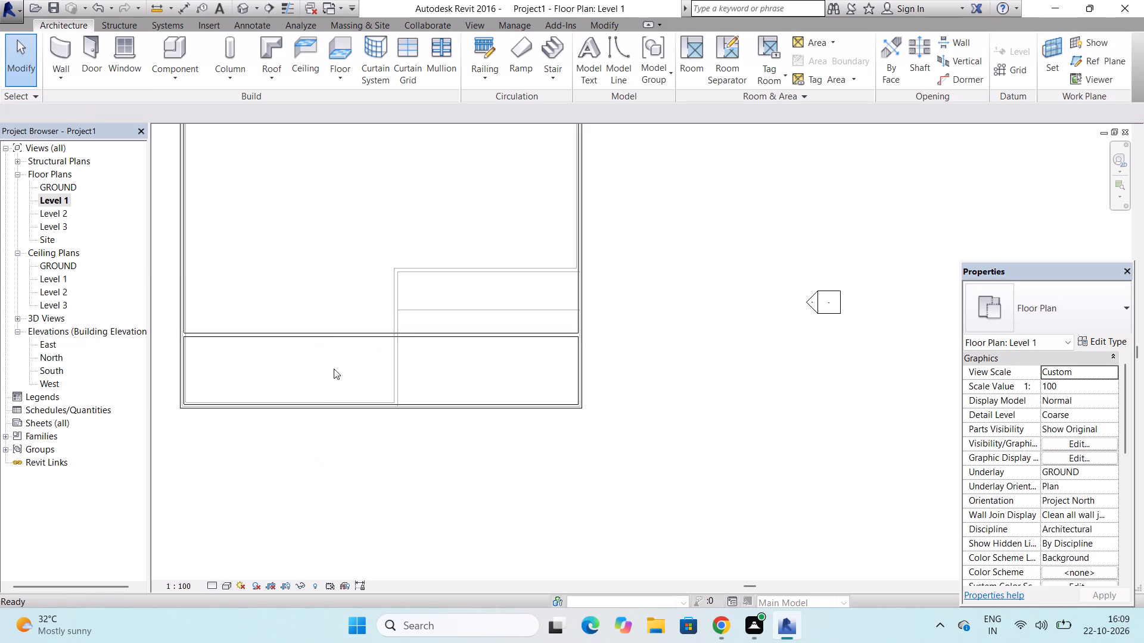
pyautogui.press('Escape')
pyautogui.scroll(-3, 390, 377)
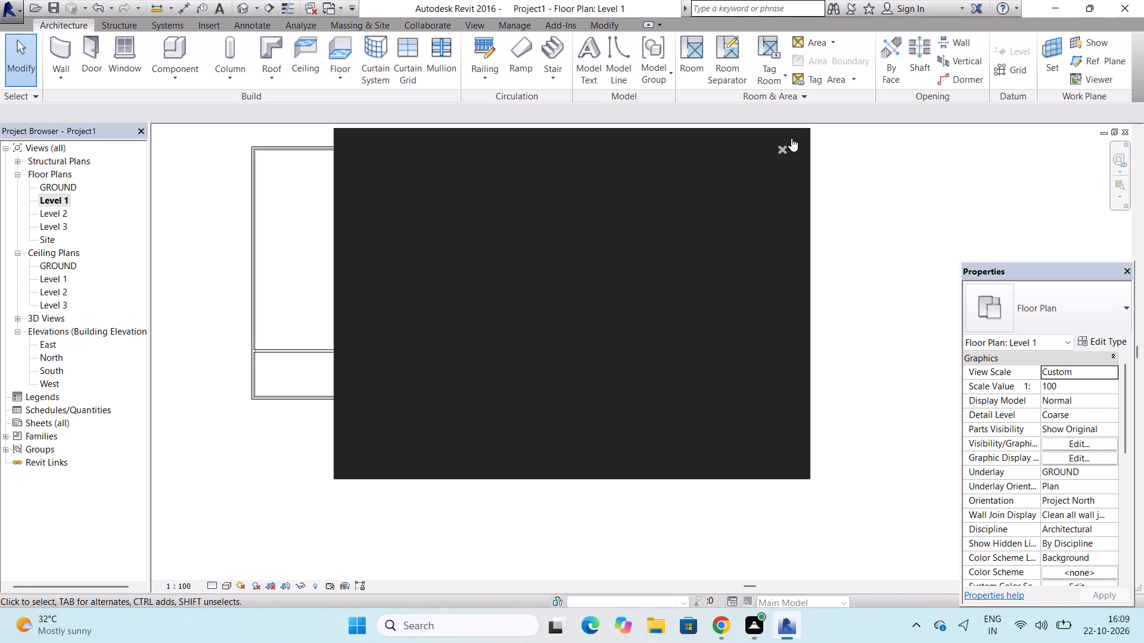
pyautogui.click(785, 147)
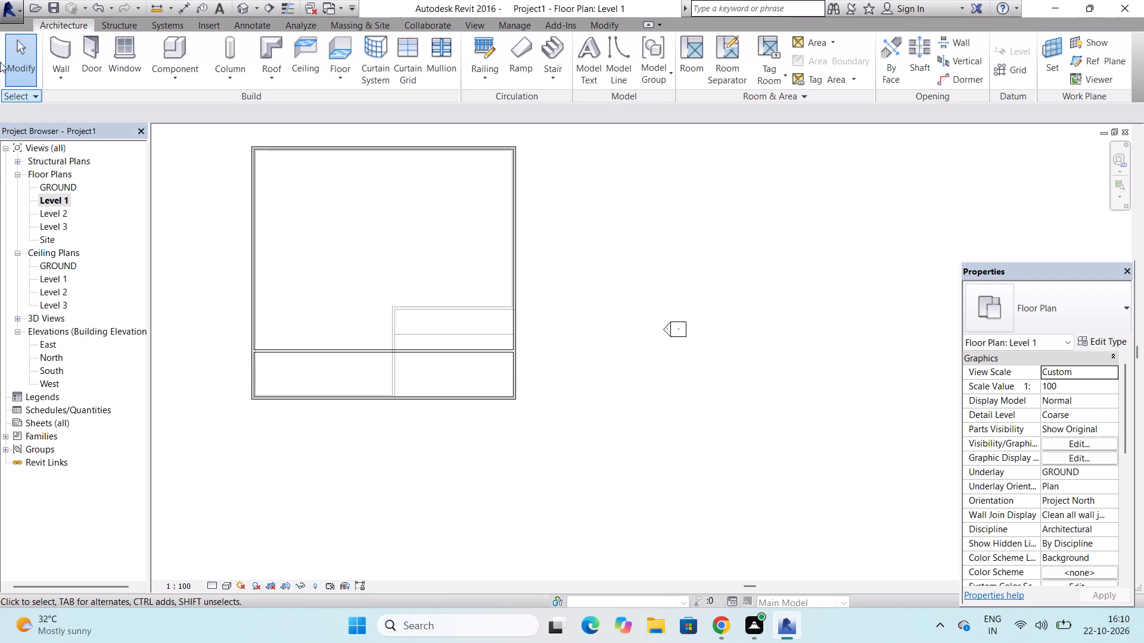
# Draw chained Generic - 9" walls from the inner east-west wall, about 24' 6" north and 16' 4" east to the east wall.
pyautogui.click(63, 43)
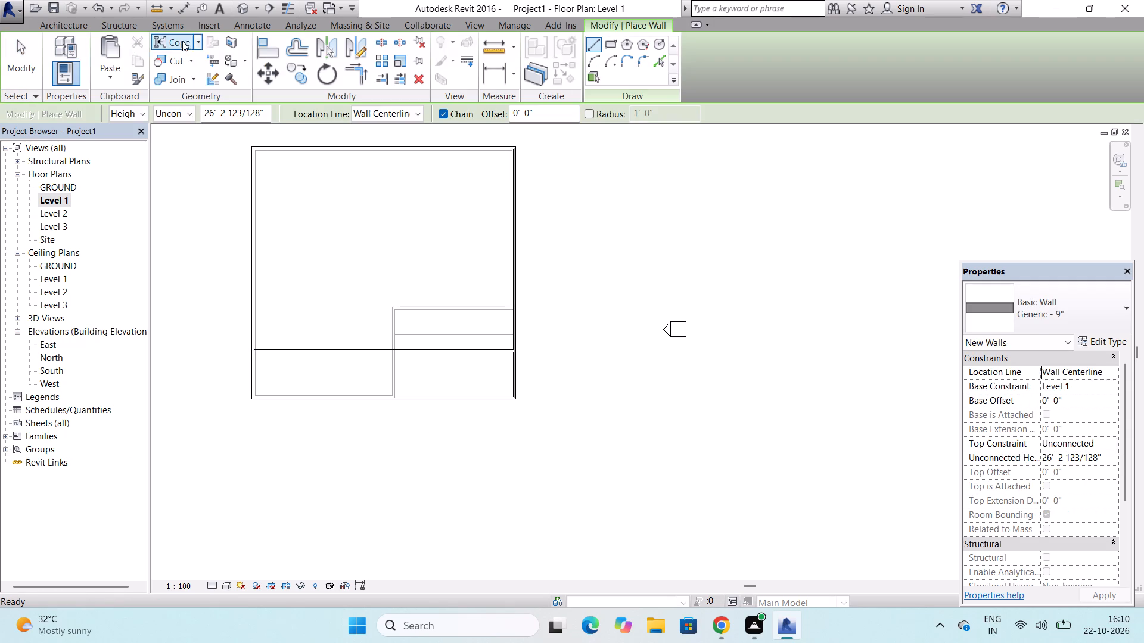
pyautogui.click(595, 43)
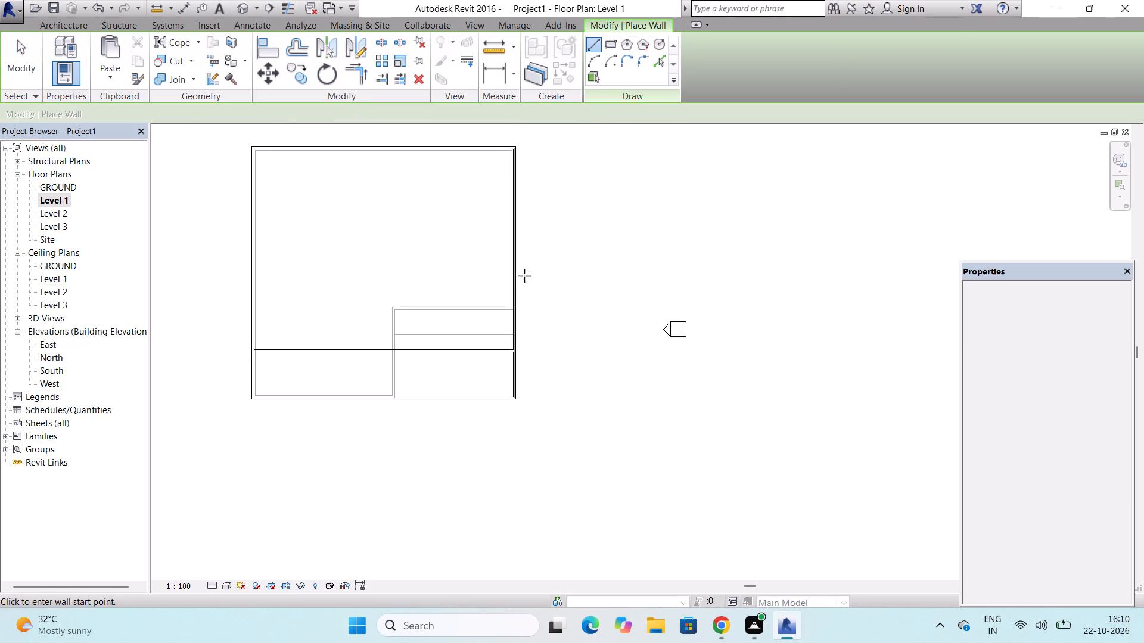
pyautogui.scroll(4, 492, 351)
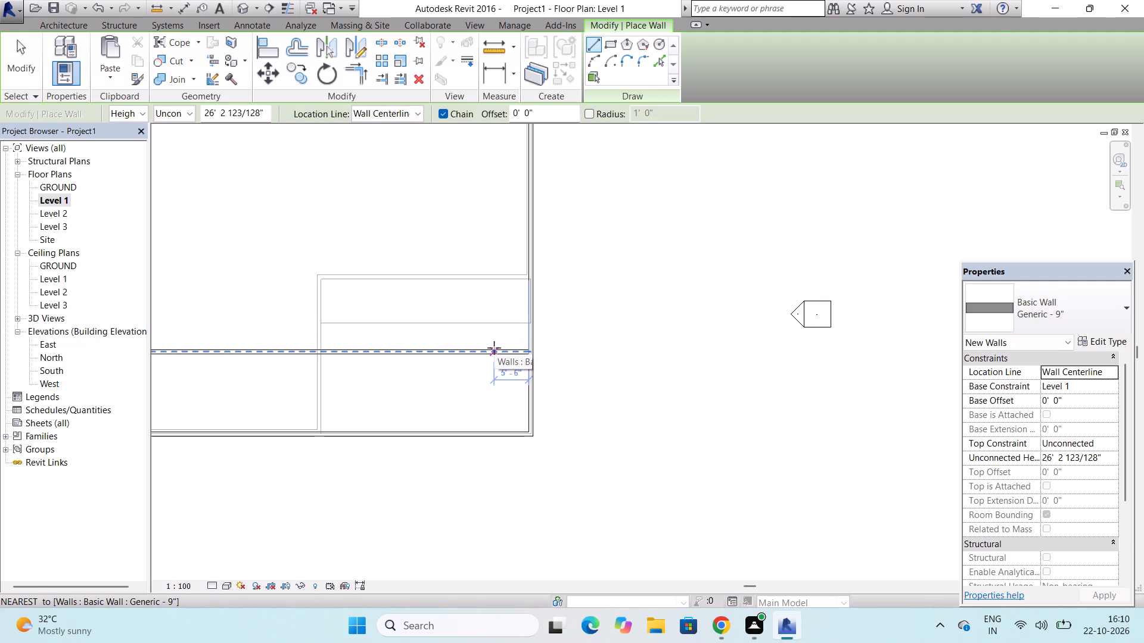
pyautogui.scroll(1, 494, 348)
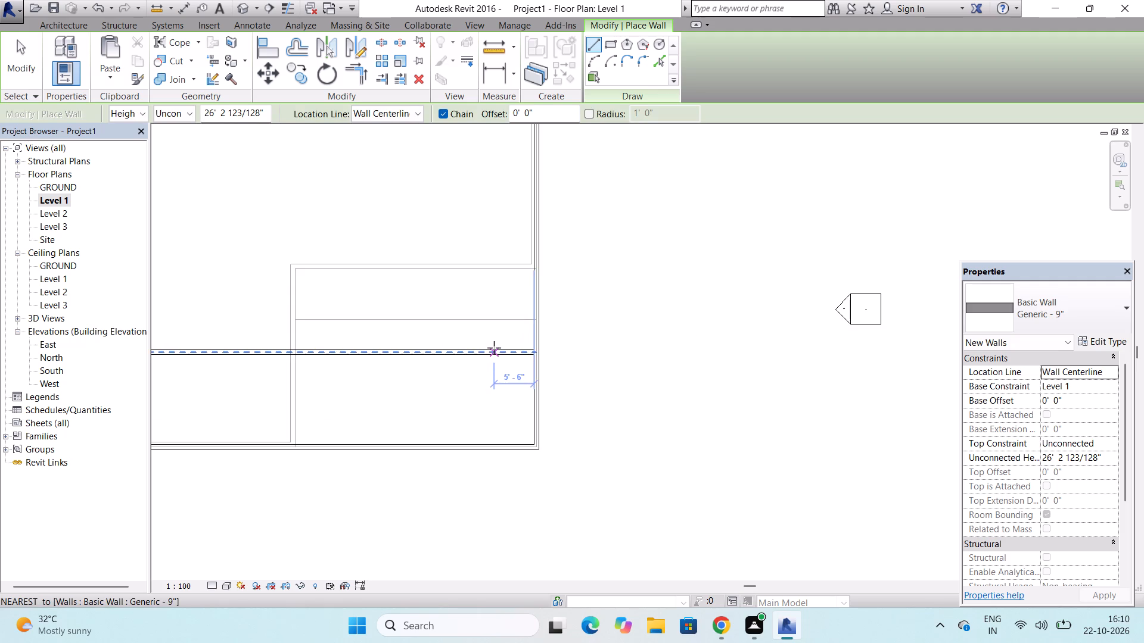
pyautogui.scroll(-4, 494, 348)
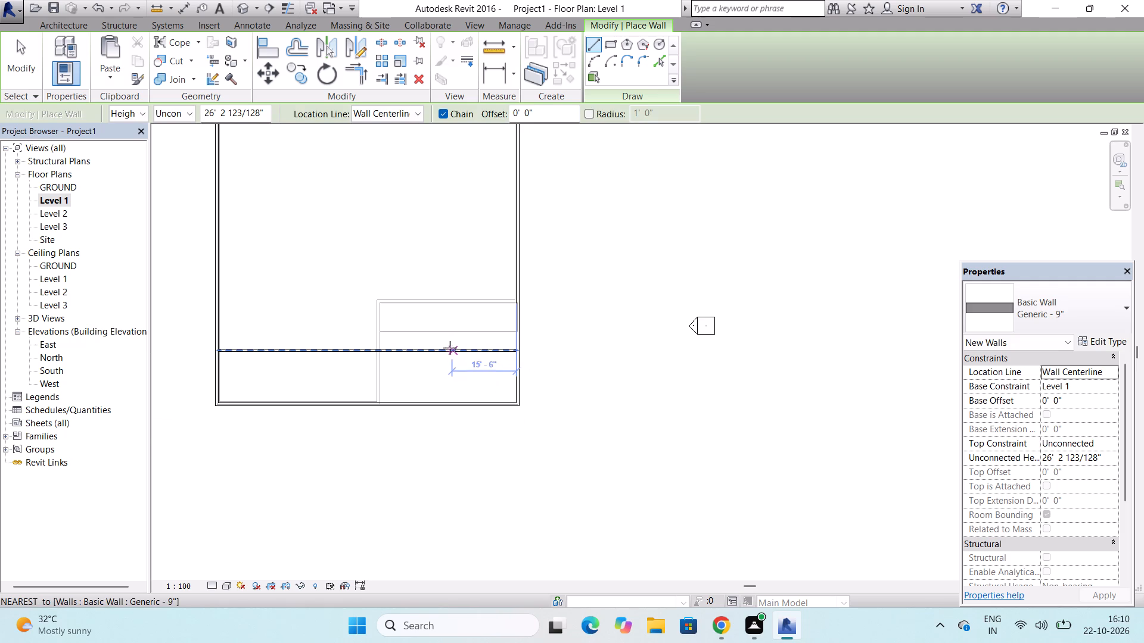
pyautogui.click(449, 348)
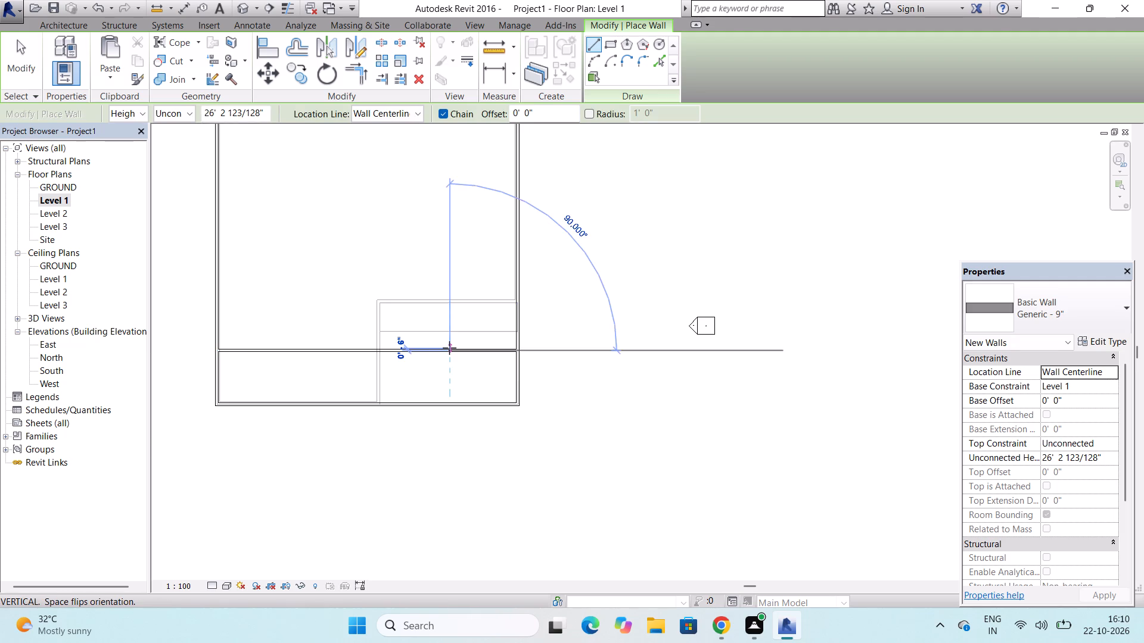
pyautogui.scroll(-1, 449, 348)
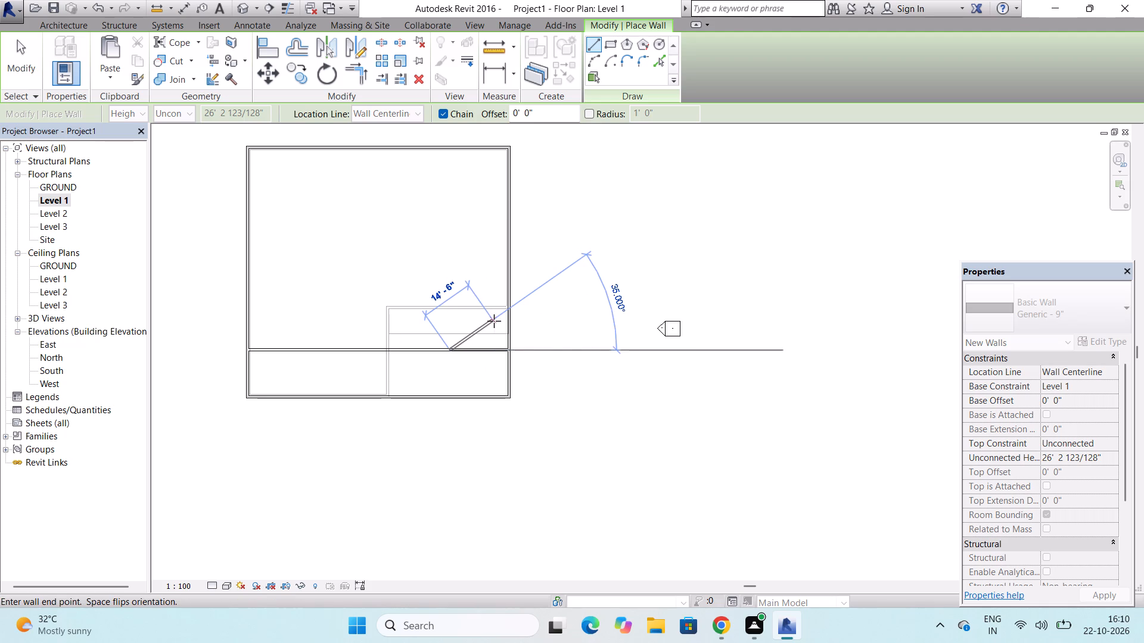
pyautogui.click(451, 261)
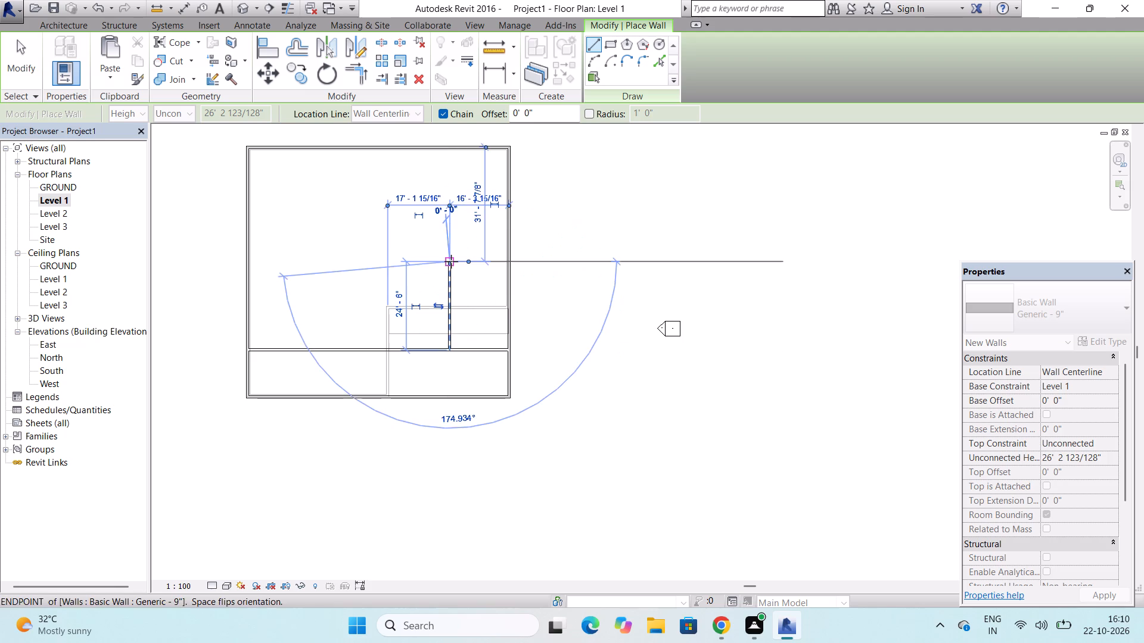
pyautogui.click(509, 261)
pyautogui.press('Escape')
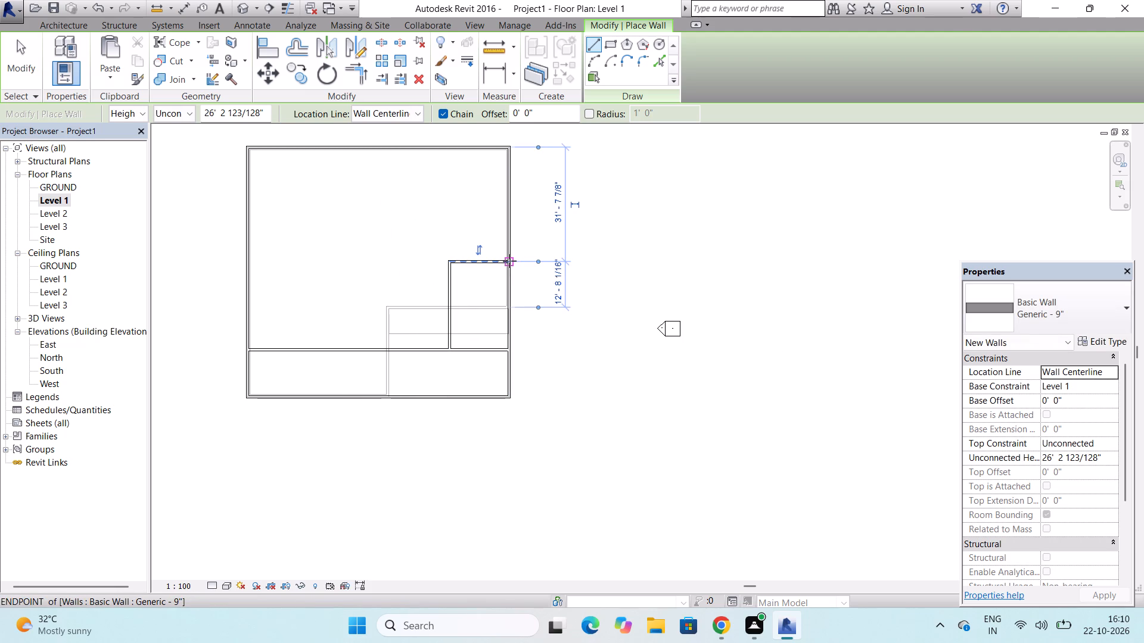
pyautogui.press('Escape')
pyautogui.press('Escape')
# Shorten the inner east-west wall by pulling its east end back to the new north-south wall.
pyautogui.scroll(3, 474, 355)
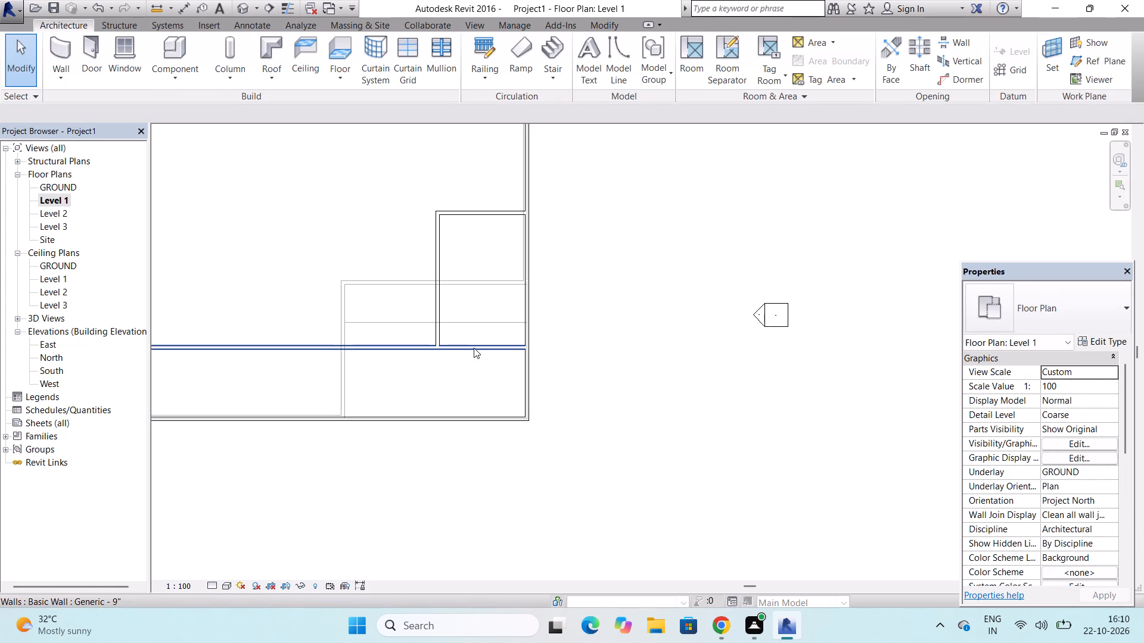
pyautogui.click(474, 348)
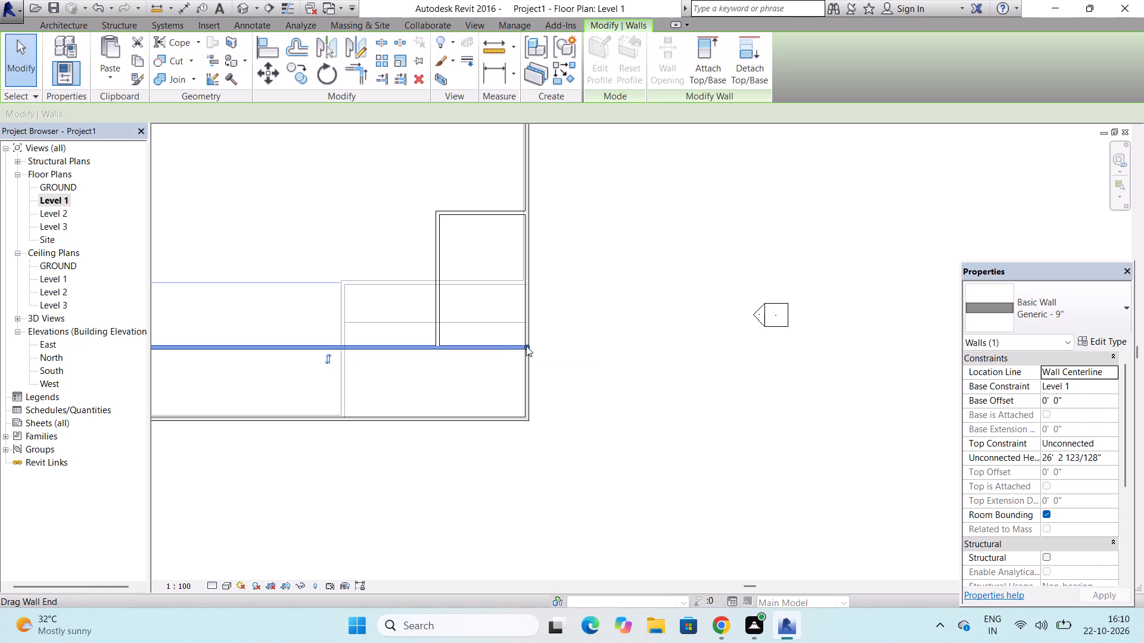
pyautogui.moveTo(526, 346); pyautogui.dragTo(433, 345)
pyautogui.press('Escape')
pyautogui.press('Escape')
pyautogui.press('Escape')
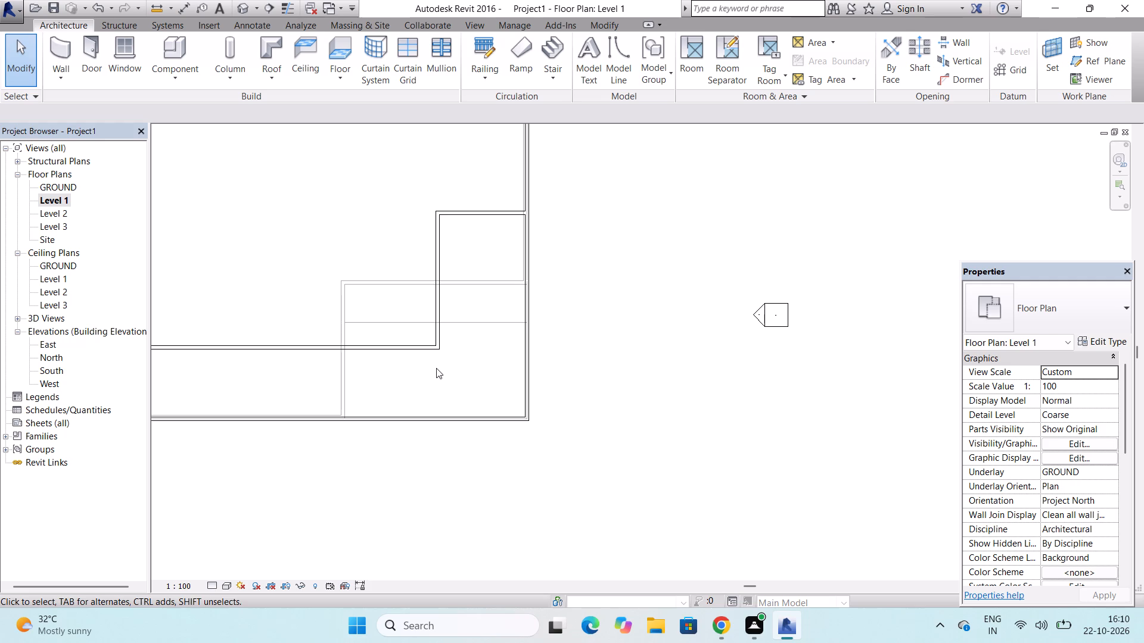
# Move the short east-west wall south into line with the ground-floor wall in the underlay, about 24' 10" from the south wall.
pyautogui.click(496, 212)
pyautogui.moveTo(487, 212); pyautogui.dragTo(491, 230)
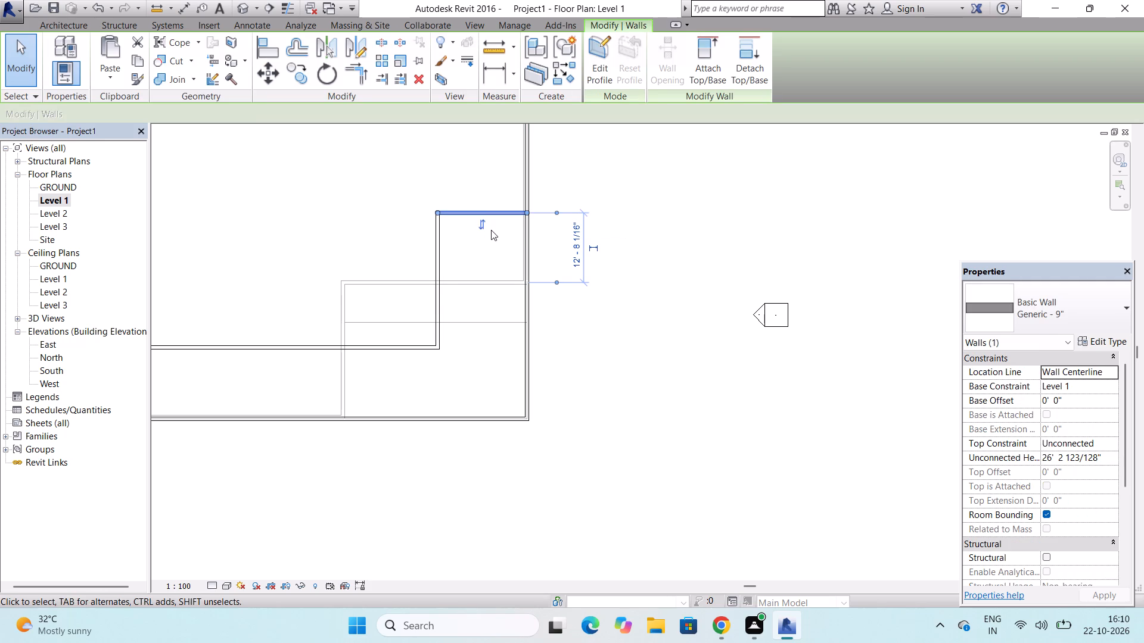
pyautogui.moveTo(491, 230); pyautogui.dragTo(490, 254)
pyautogui.moveTo(478, 210); pyautogui.dragTo(478, 219)
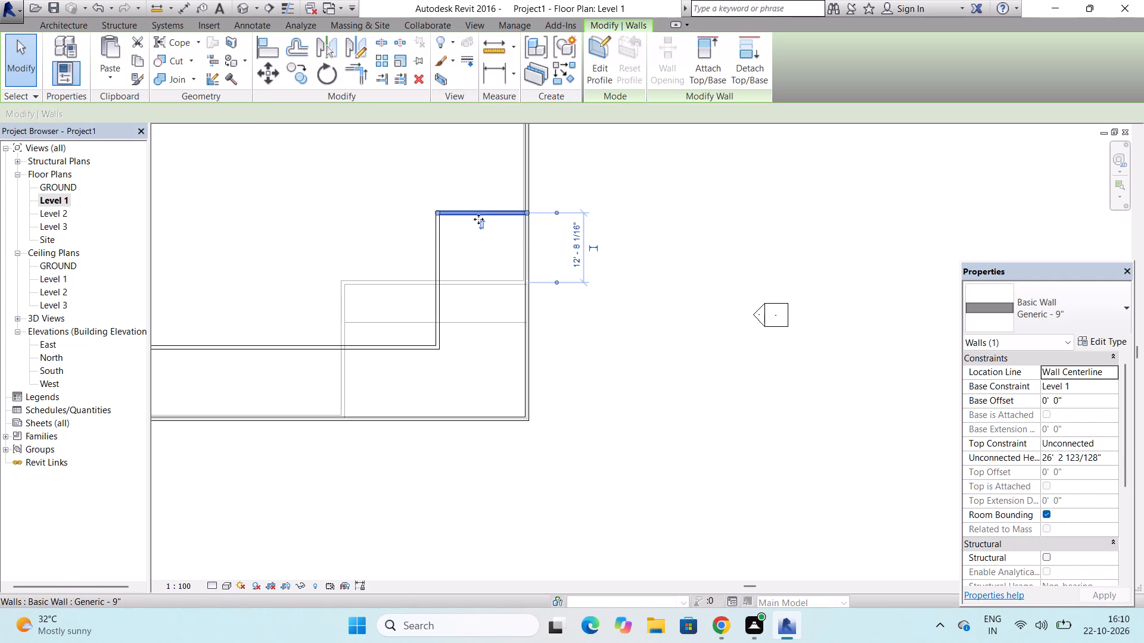
pyautogui.moveTo(478, 219); pyautogui.dragTo(478, 257)
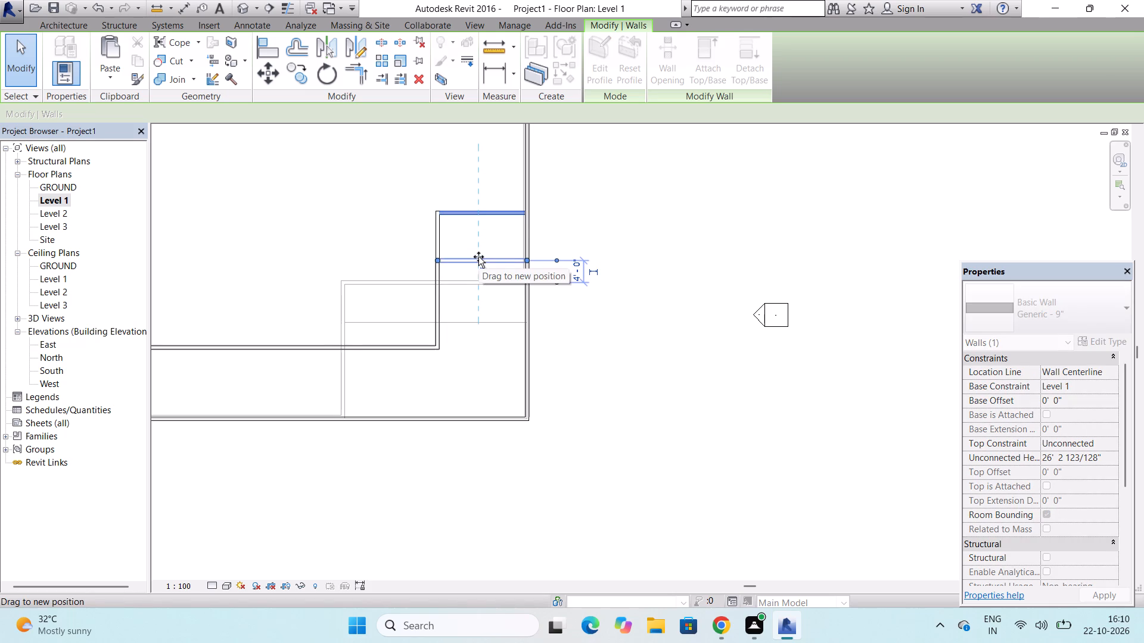
pyautogui.moveTo(478, 257); pyautogui.dragTo(478, 277)
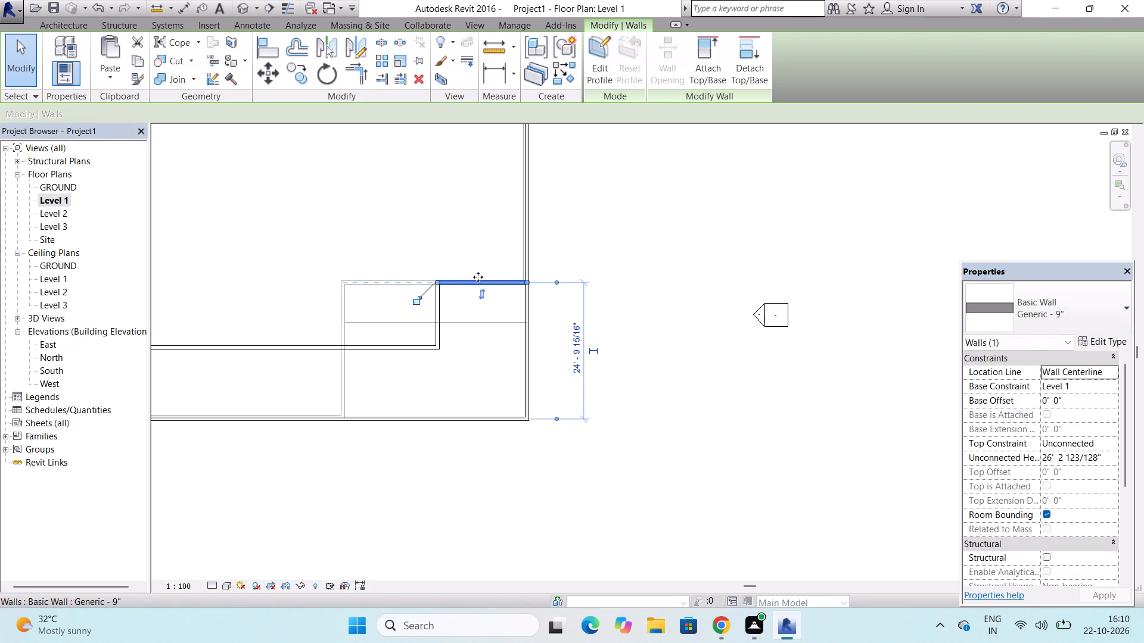
# Examine the heights of the Level 1 walls in the 3D view and the North elevation.
pyautogui.press('Escape')
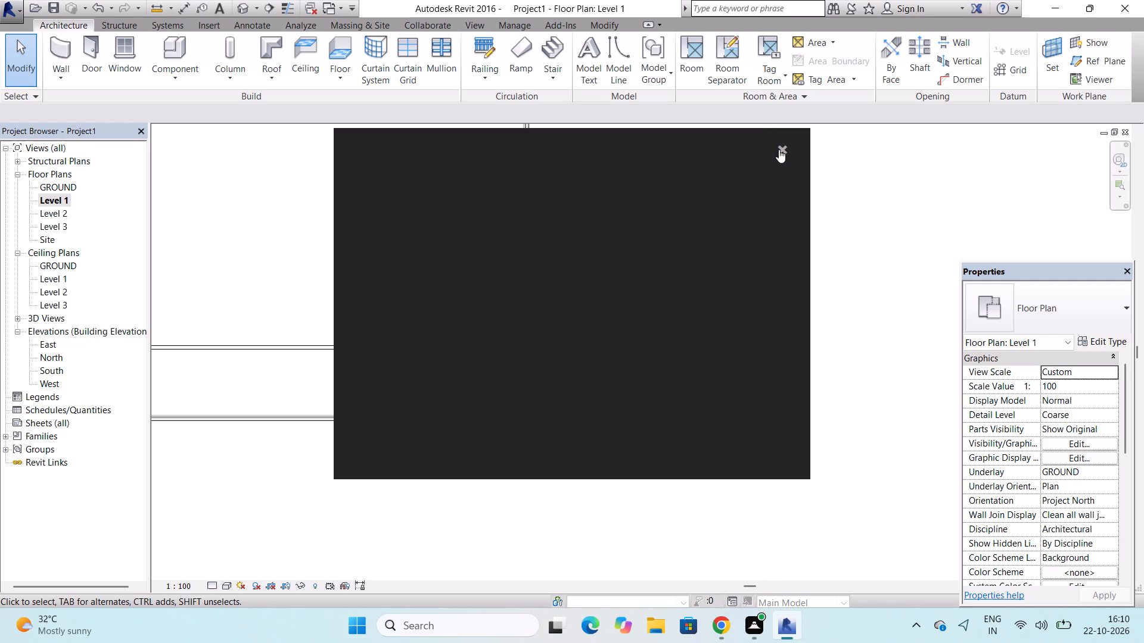
pyautogui.click(779, 149)
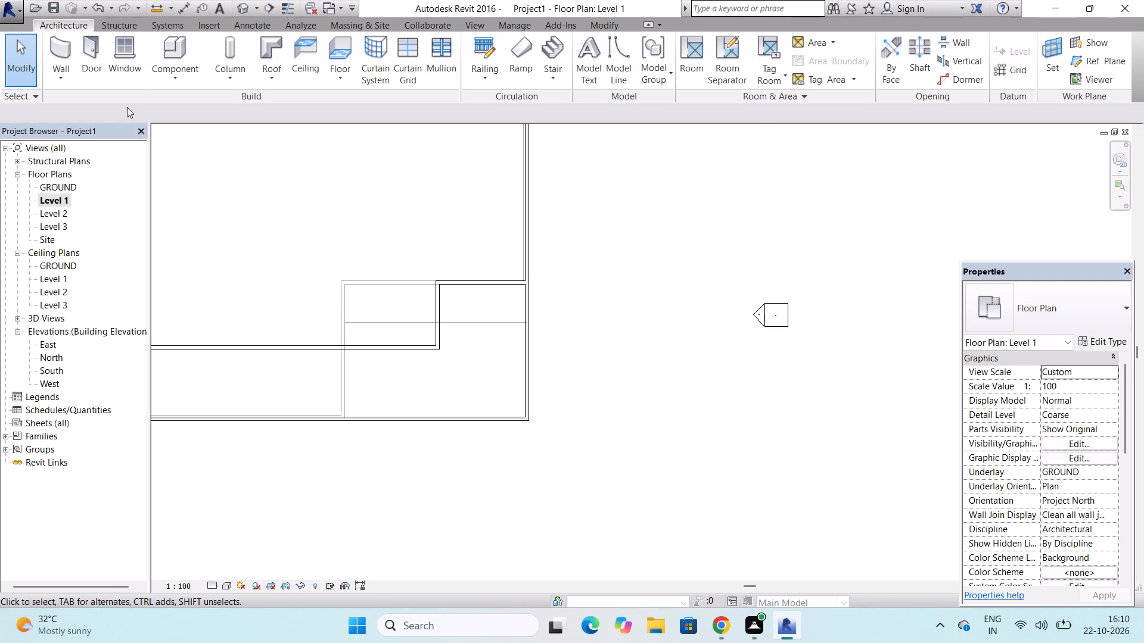
pyautogui.click(240, 7)
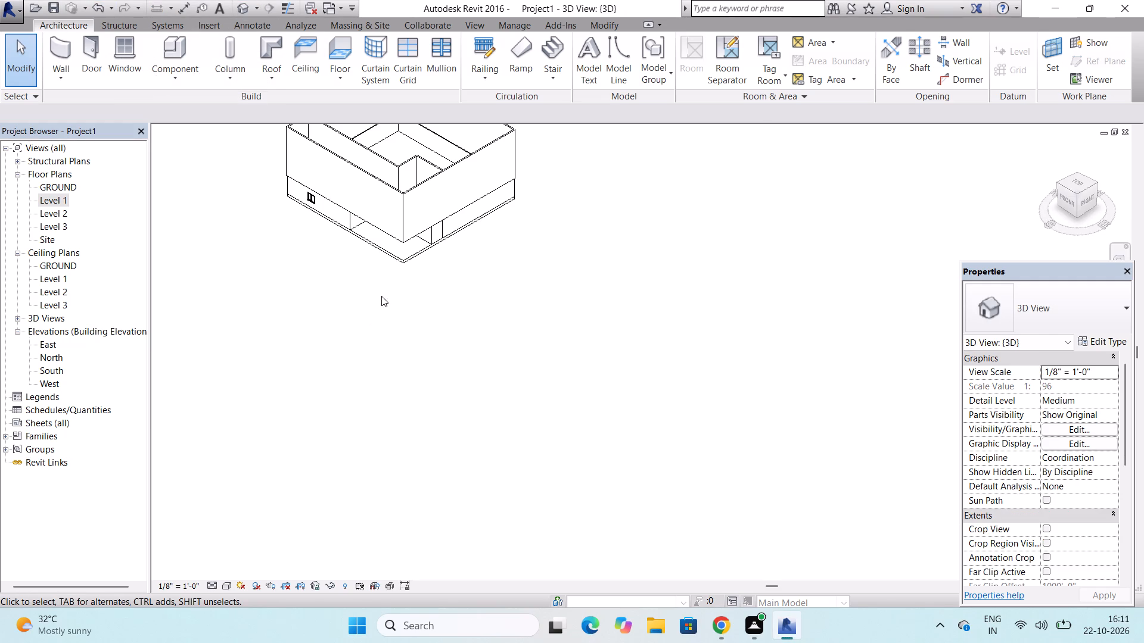
pyautogui.scroll(-2, 394, 294)
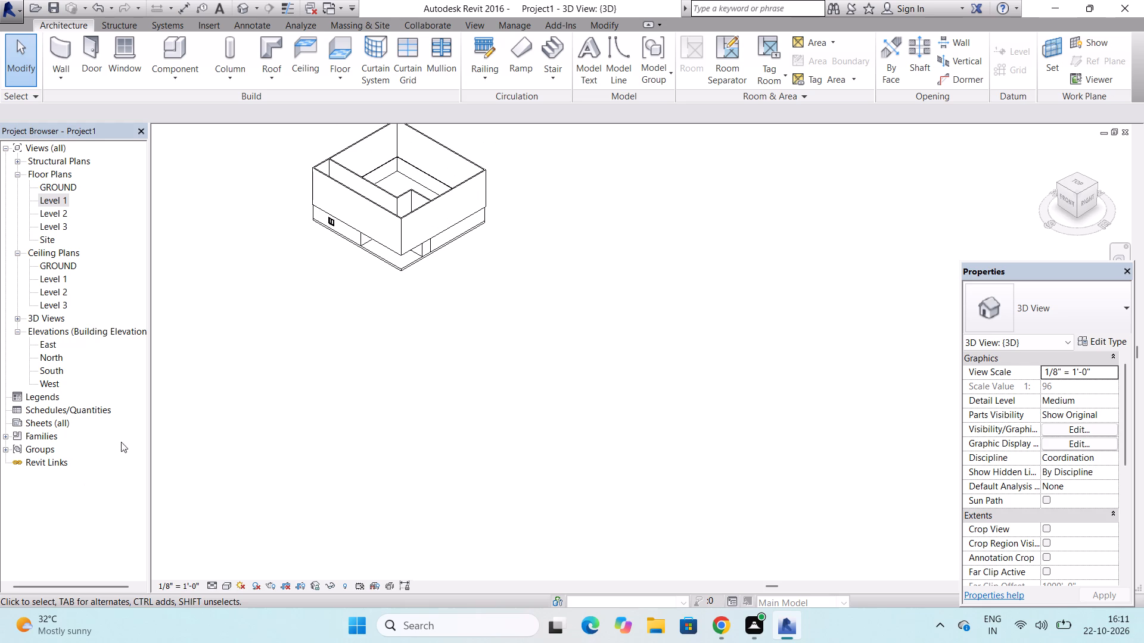
pyautogui.doubleClick(48, 357)
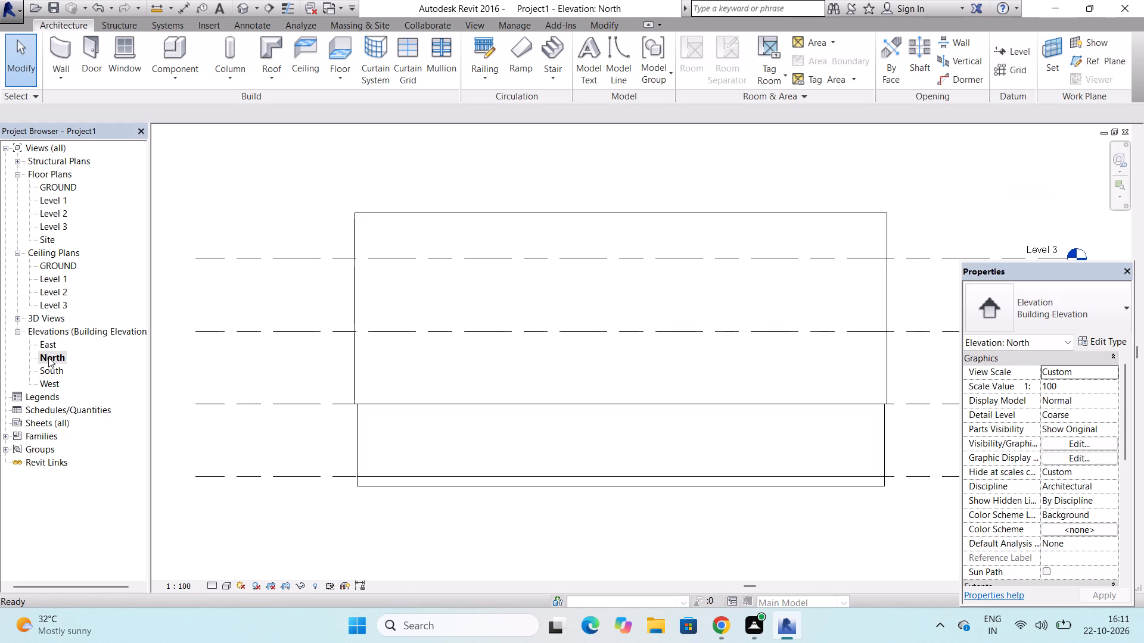
pyautogui.scroll(-3, 55, 356)
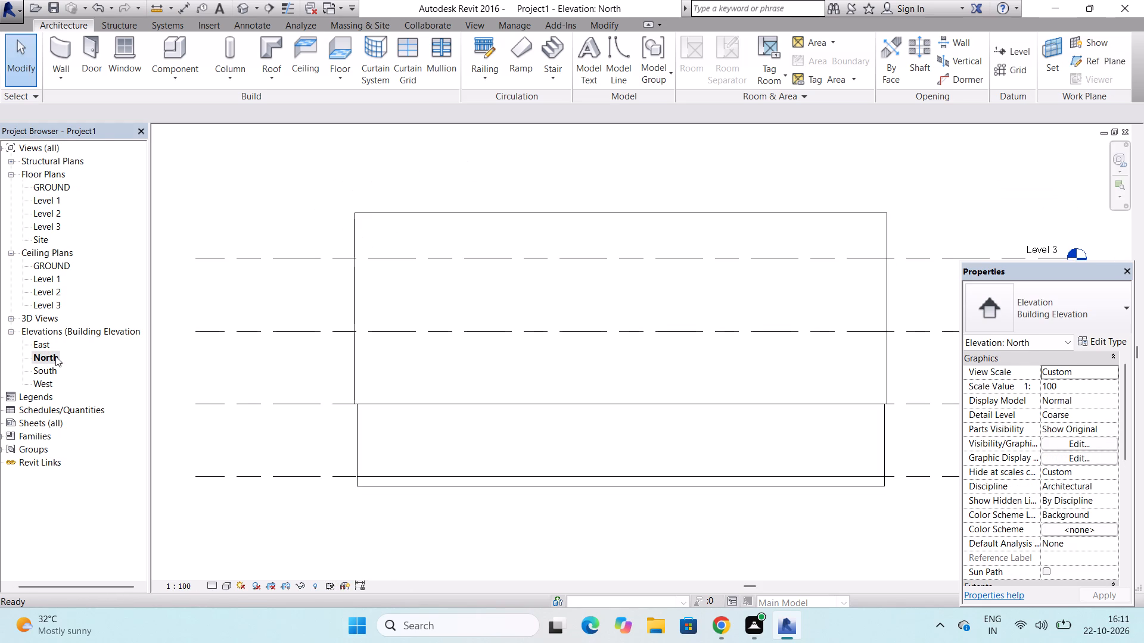
pyautogui.scroll(-4, 55, 342)
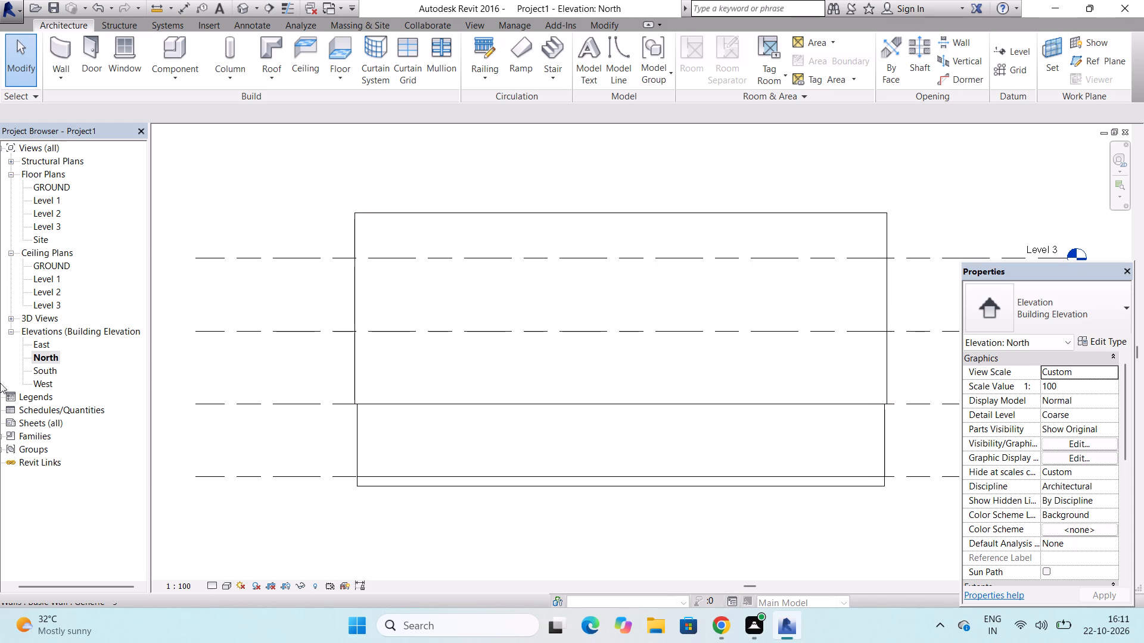
# In the South elevation, lower the tops of the Level 1 south wall and long inner east-west wall to Level 2, 10' 0" high.
pyautogui.doubleClick(50, 366)
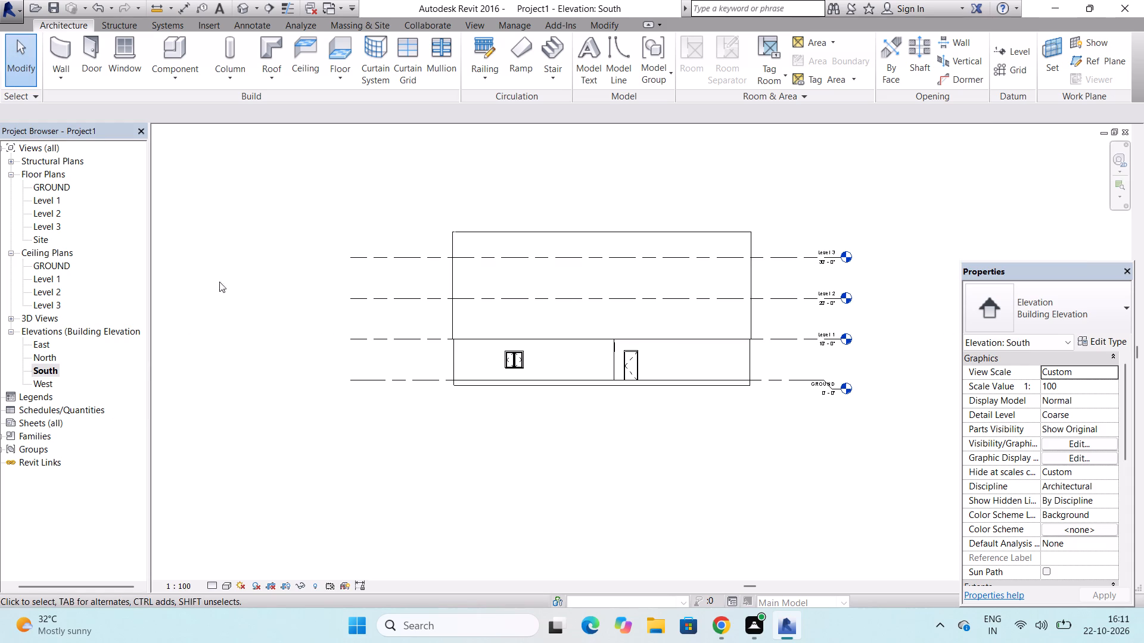
pyautogui.click(688, 237)
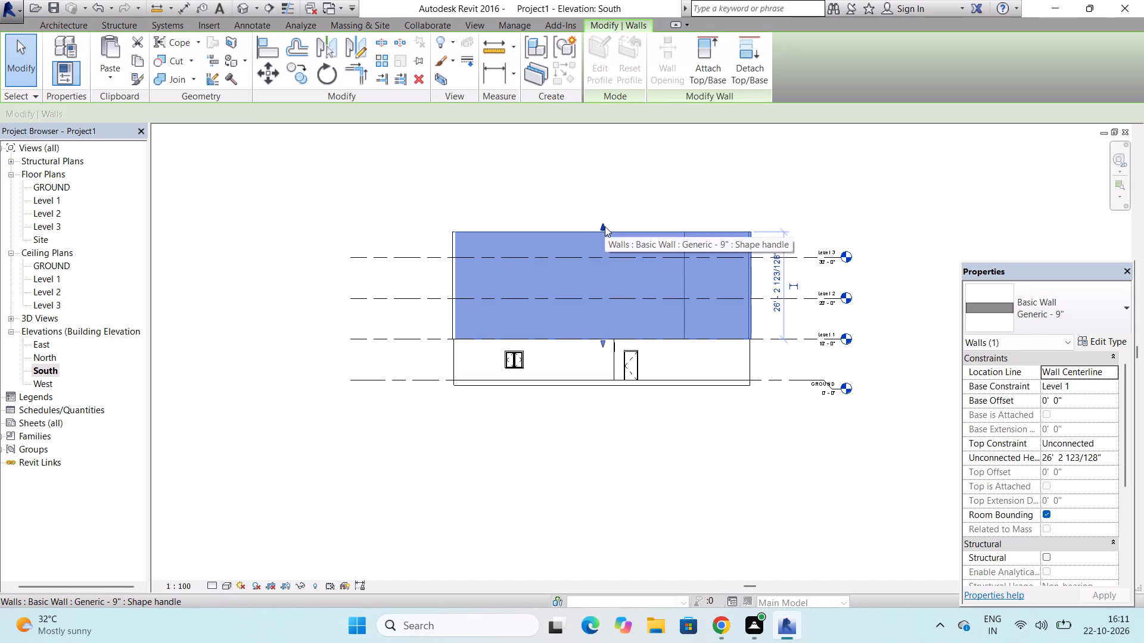
pyautogui.moveTo(605, 226); pyautogui.dragTo(604, 302)
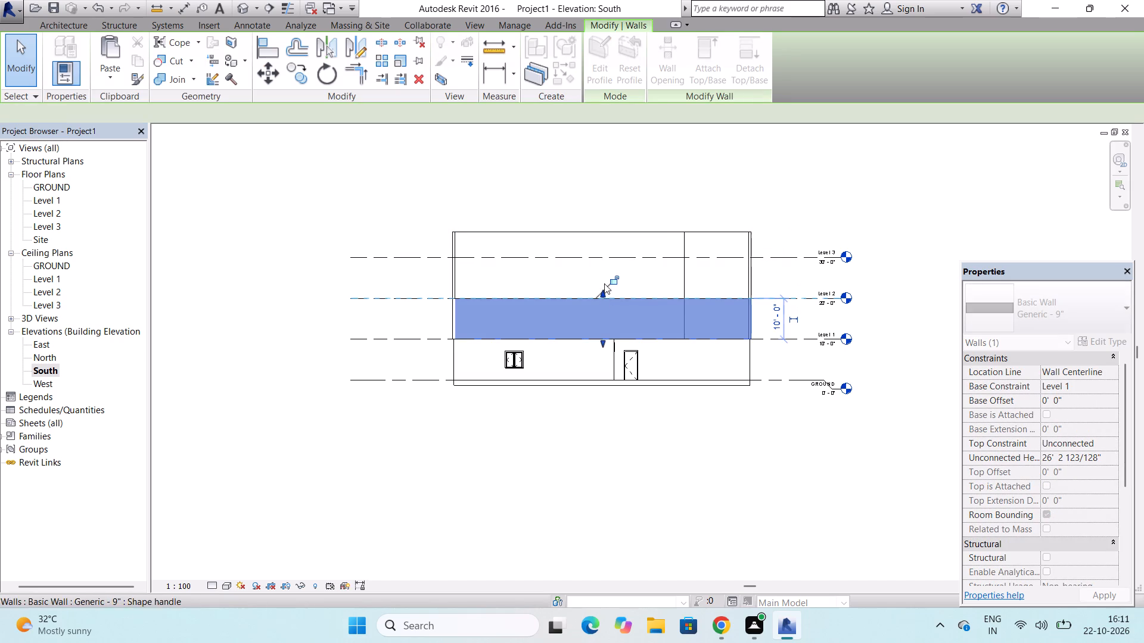
pyautogui.click(642, 235)
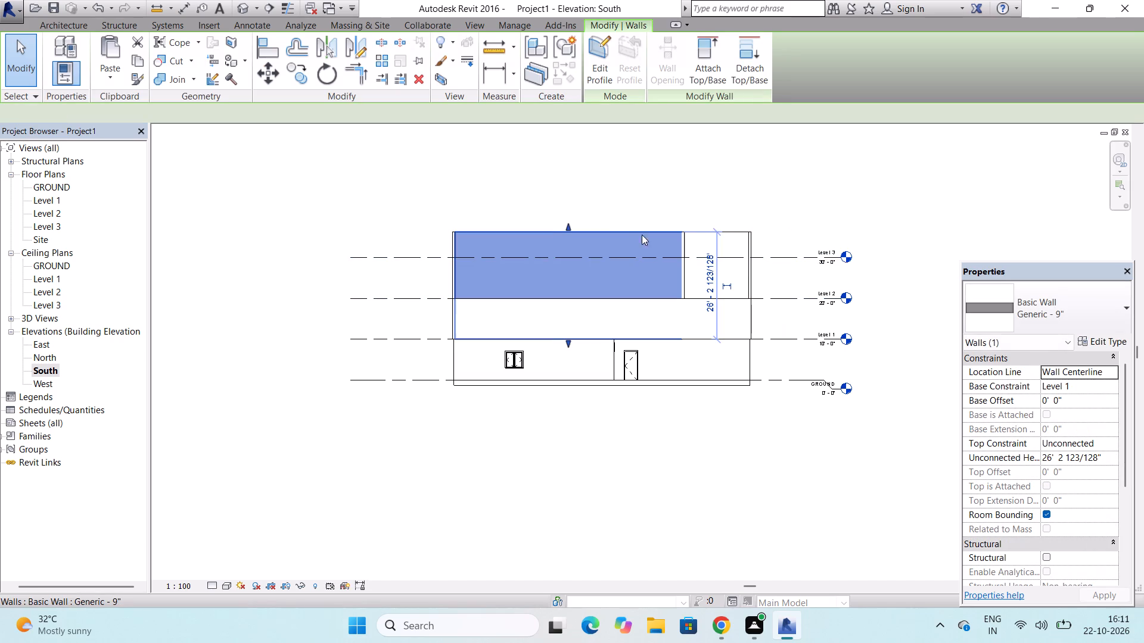
pyautogui.moveTo(570, 225); pyautogui.dragTo(570, 231)
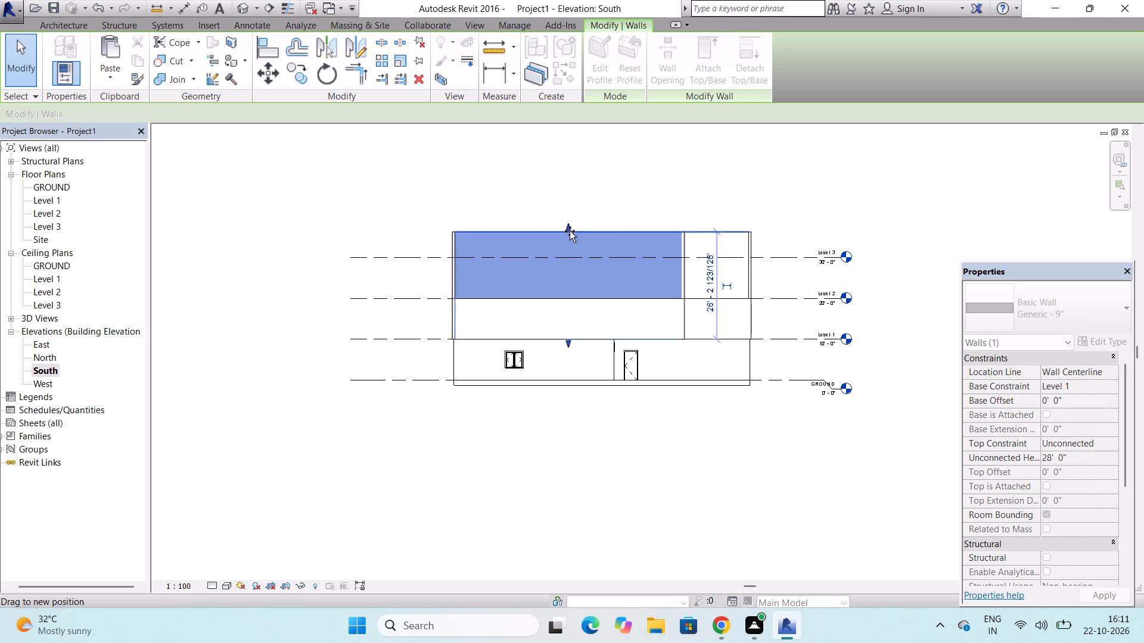
pyautogui.moveTo(570, 231); pyautogui.dragTo(571, 308)
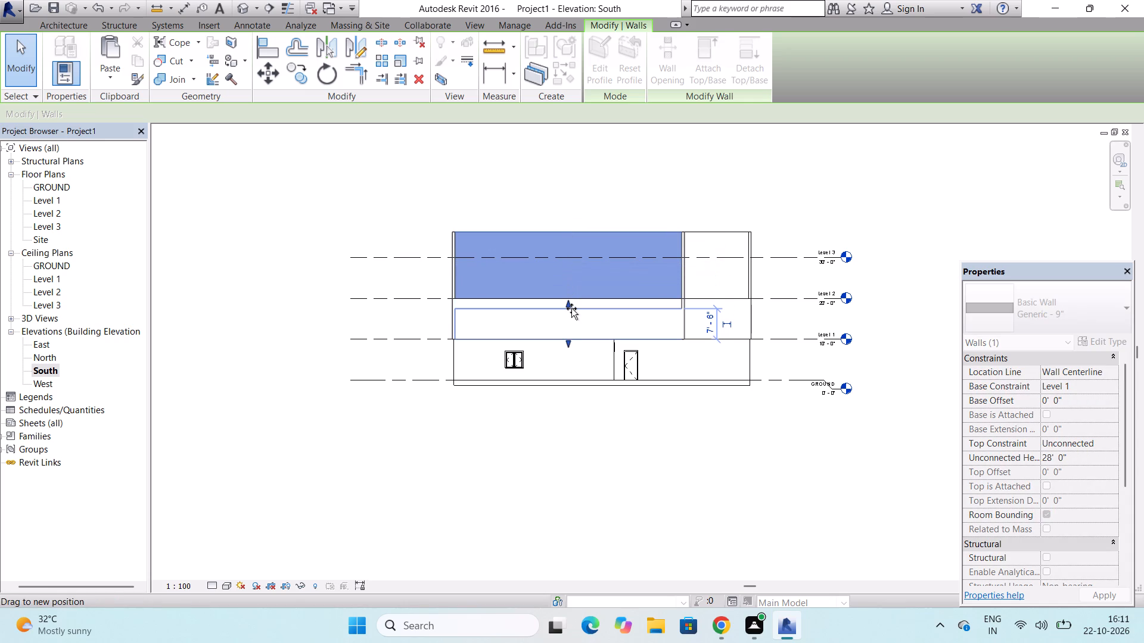
pyautogui.moveTo(571, 308); pyautogui.dragTo(571, 302)
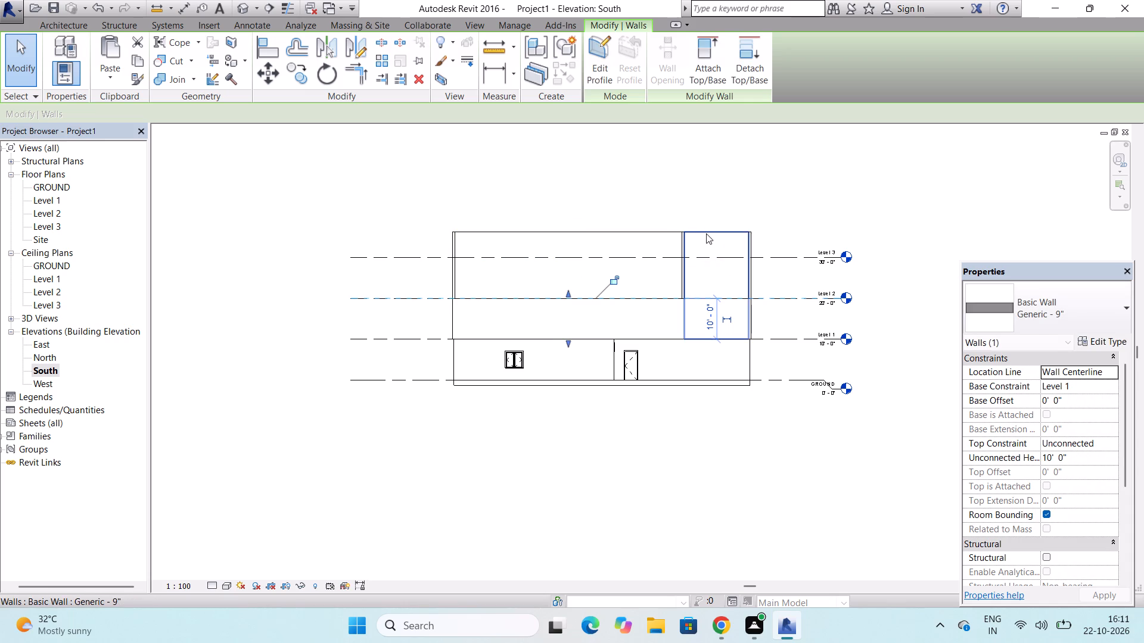
# Lower the tops of the Level 1 inner north-south wall, the north wall and the west wall to Level 2, 10' 0" high.
pyautogui.click(681, 239)
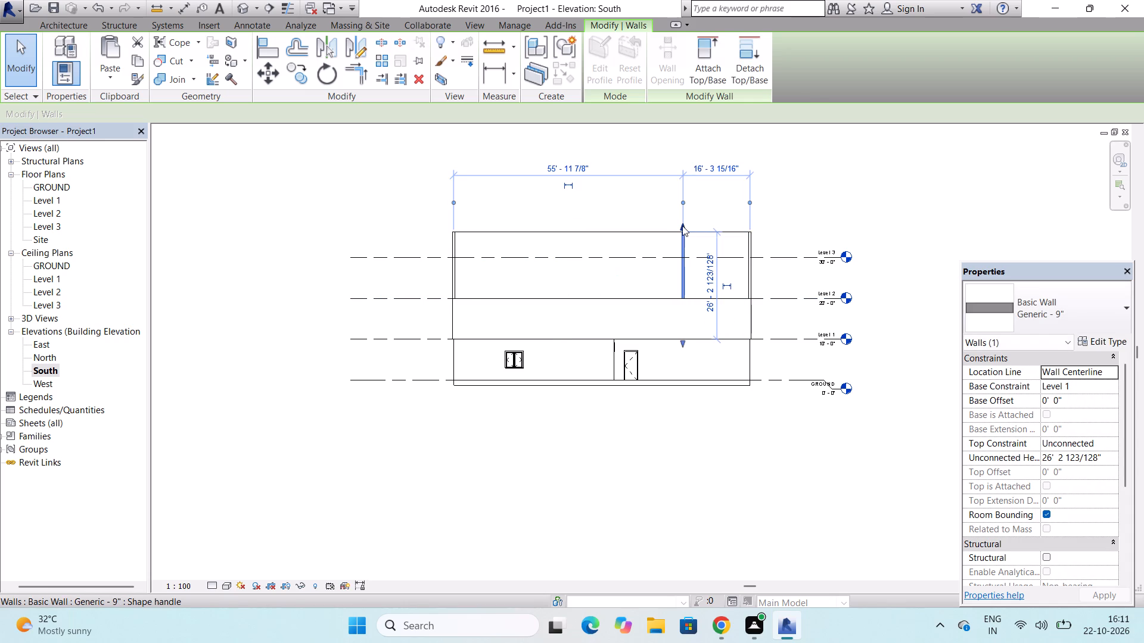
pyautogui.moveTo(682, 226); pyautogui.dragTo(684, 302)
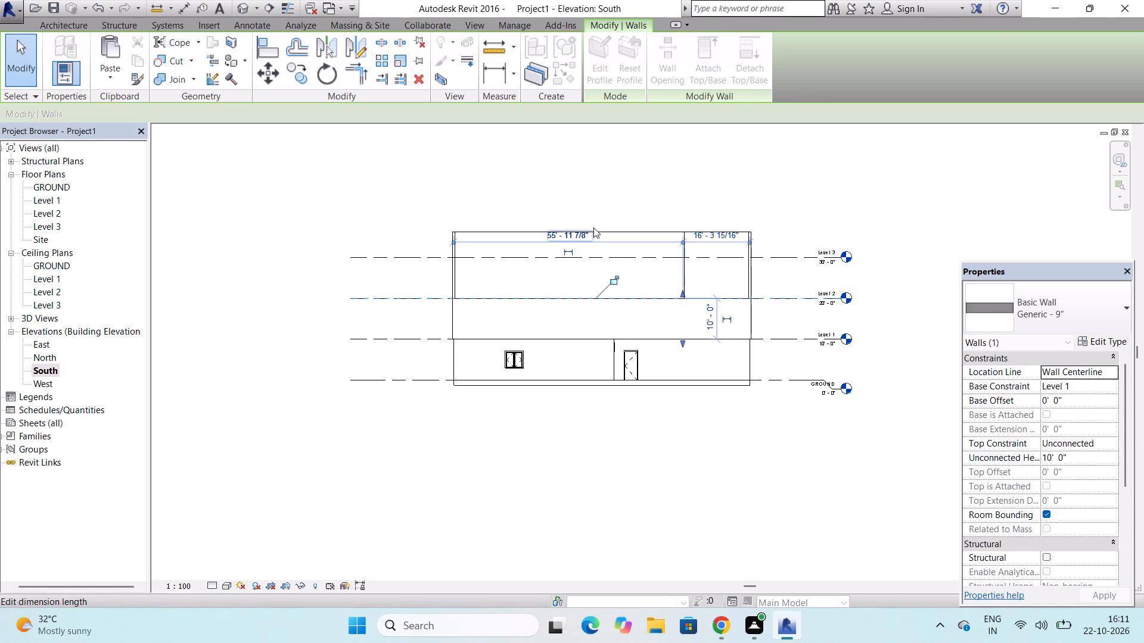
pyautogui.click(593, 231)
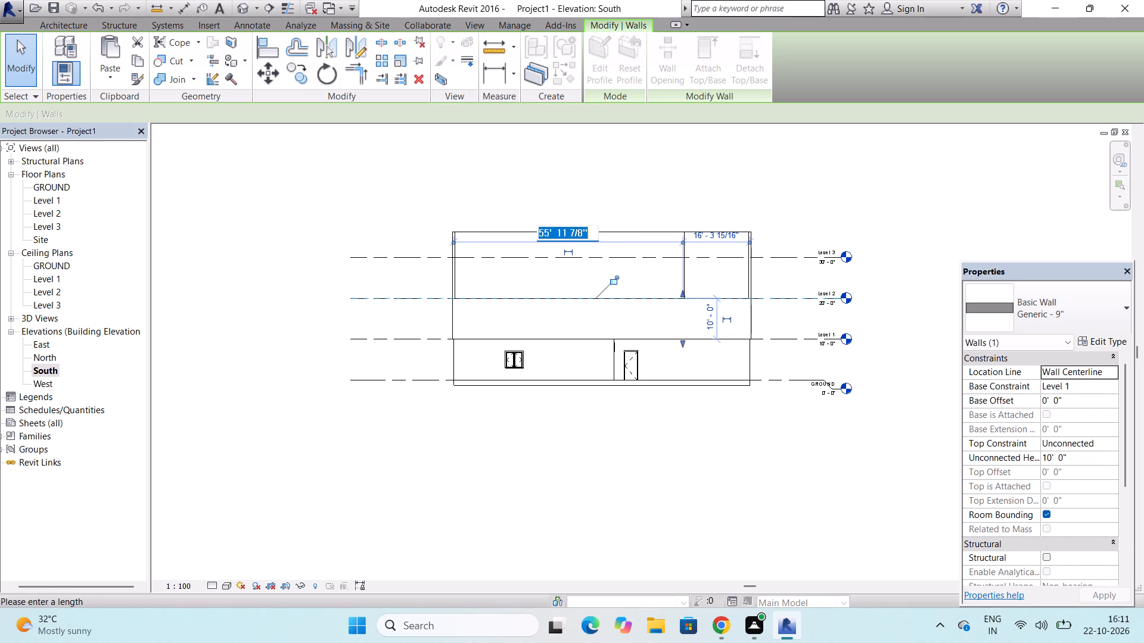
pyautogui.click(627, 228)
pyautogui.click(629, 228)
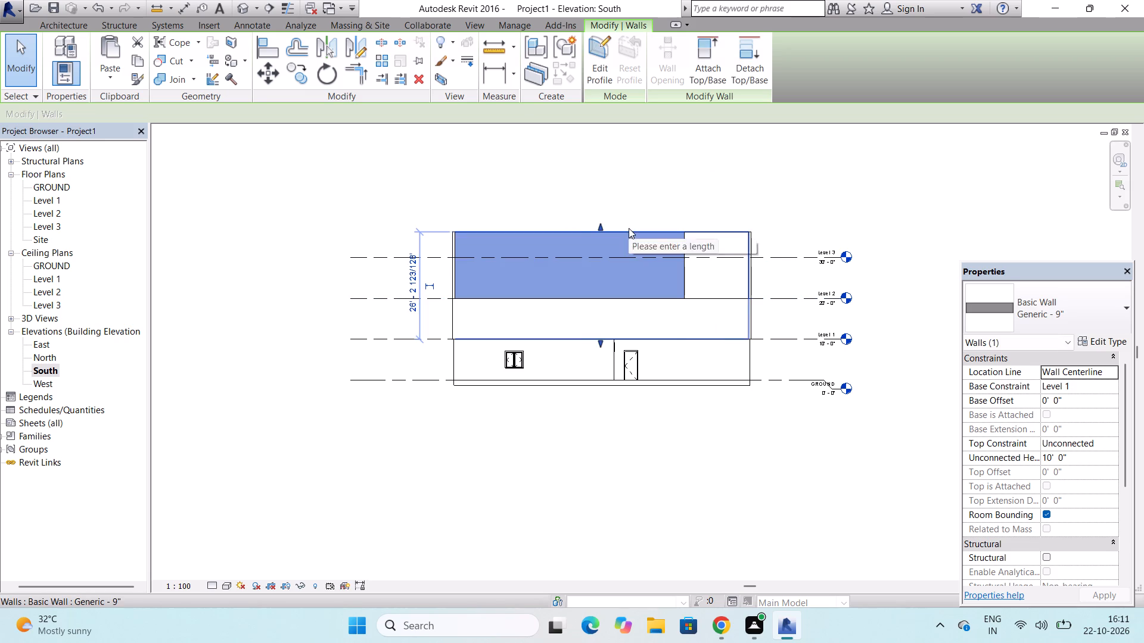
pyautogui.moveTo(599, 225); pyautogui.dragTo(594, 292)
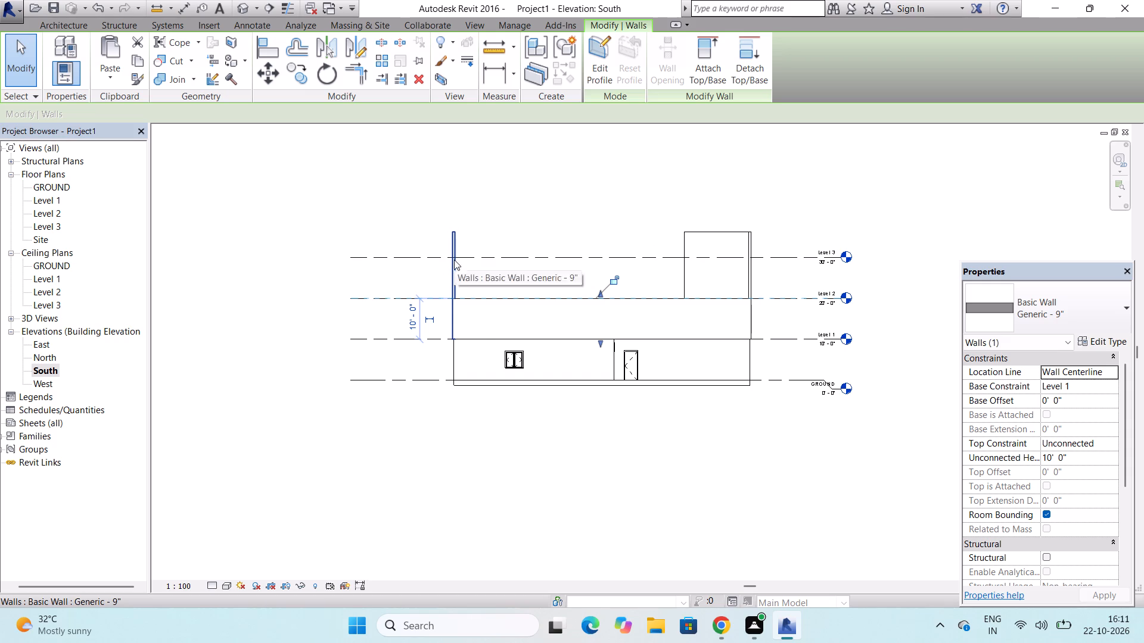
pyautogui.click(454, 260)
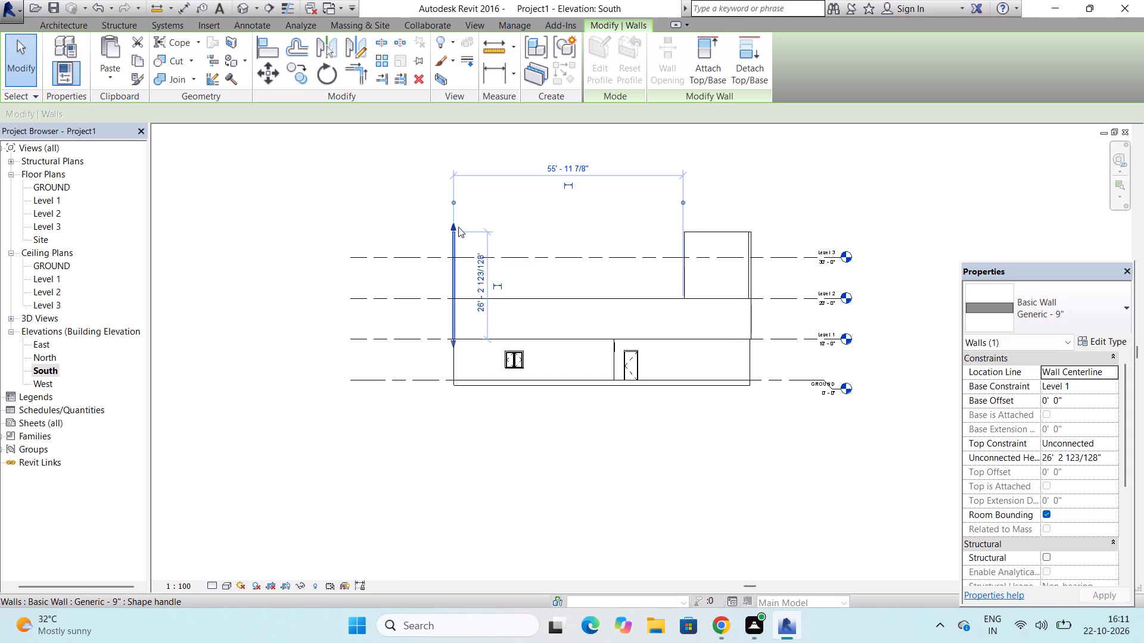
pyautogui.moveTo(452, 226); pyautogui.dragTo(450, 300)
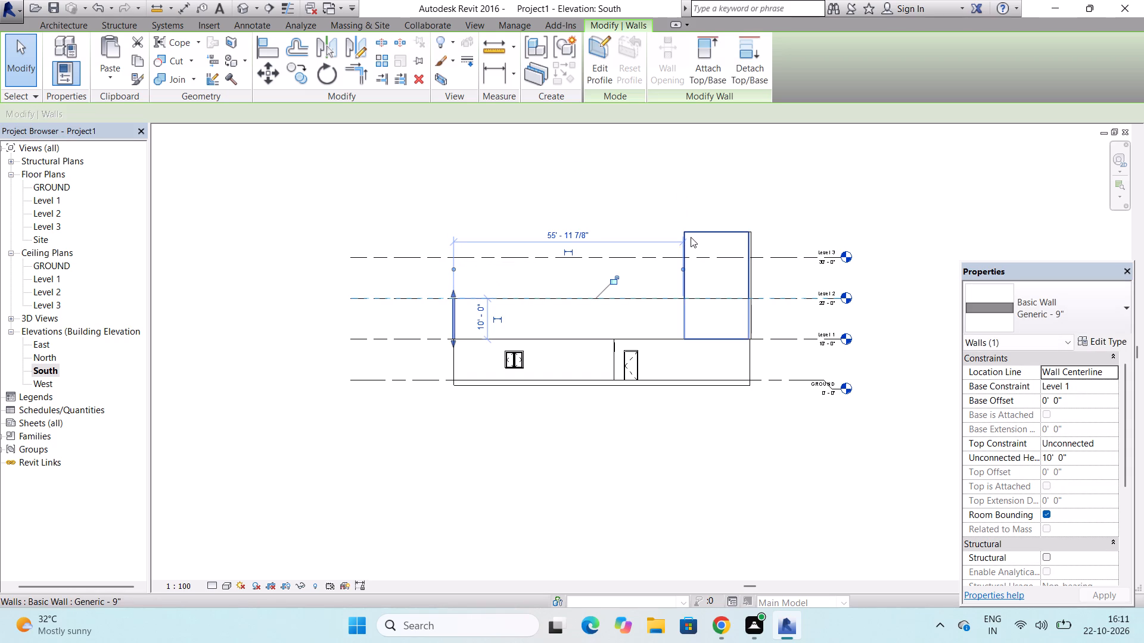
# Lower the short inner east-west wall and the east wall to Level 2, 10' 0" high, and check the model in 3D.
pyautogui.click(694, 233)
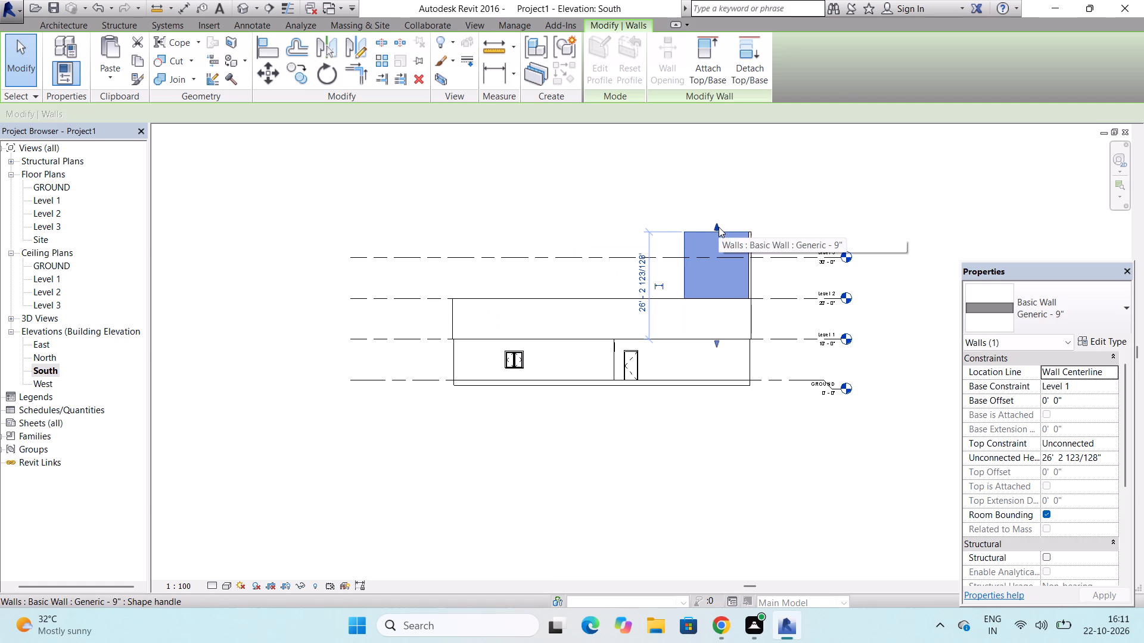
pyautogui.moveTo(717, 227); pyautogui.dragTo(714, 298)
pyautogui.click(748, 241)
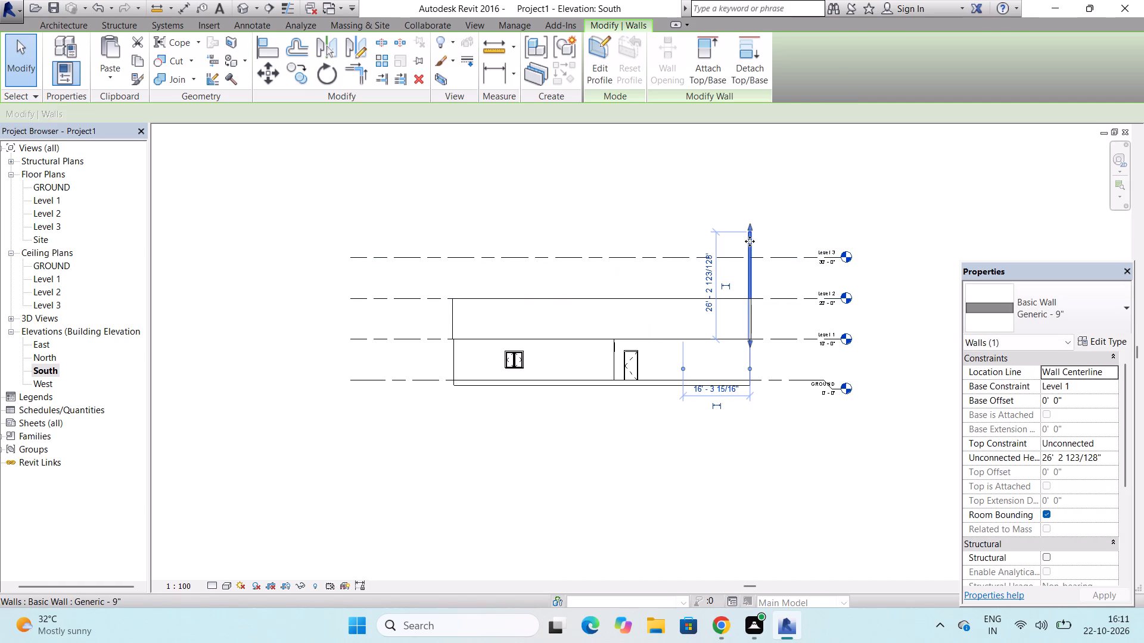
pyautogui.moveTo(750, 228); pyautogui.dragTo(750, 256)
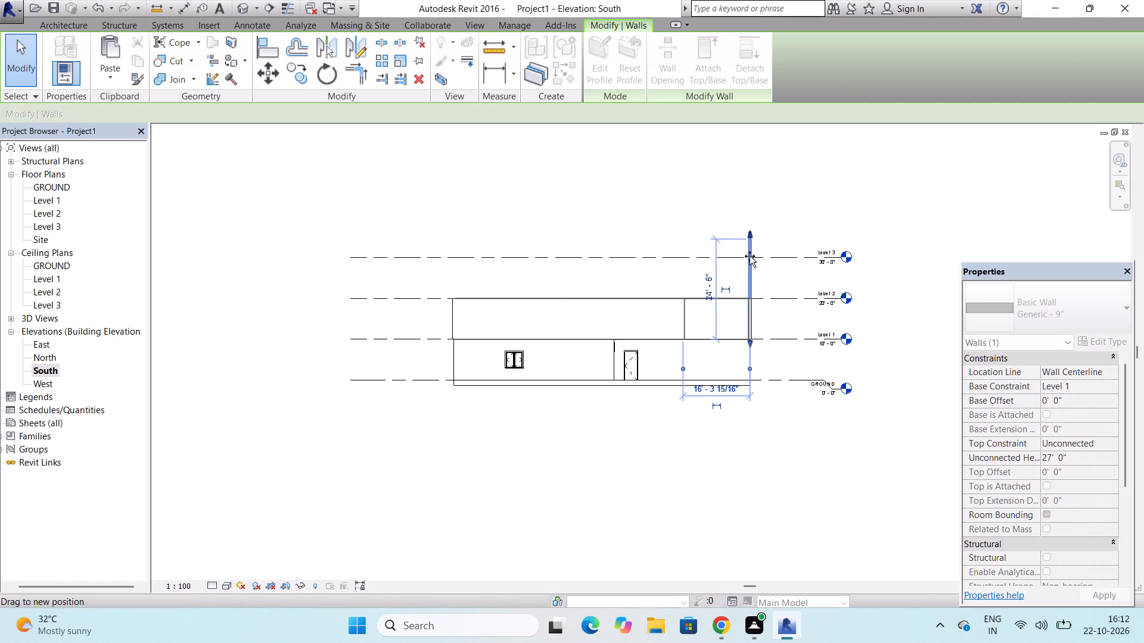
pyautogui.moveTo(750, 256); pyautogui.dragTo(750, 301)
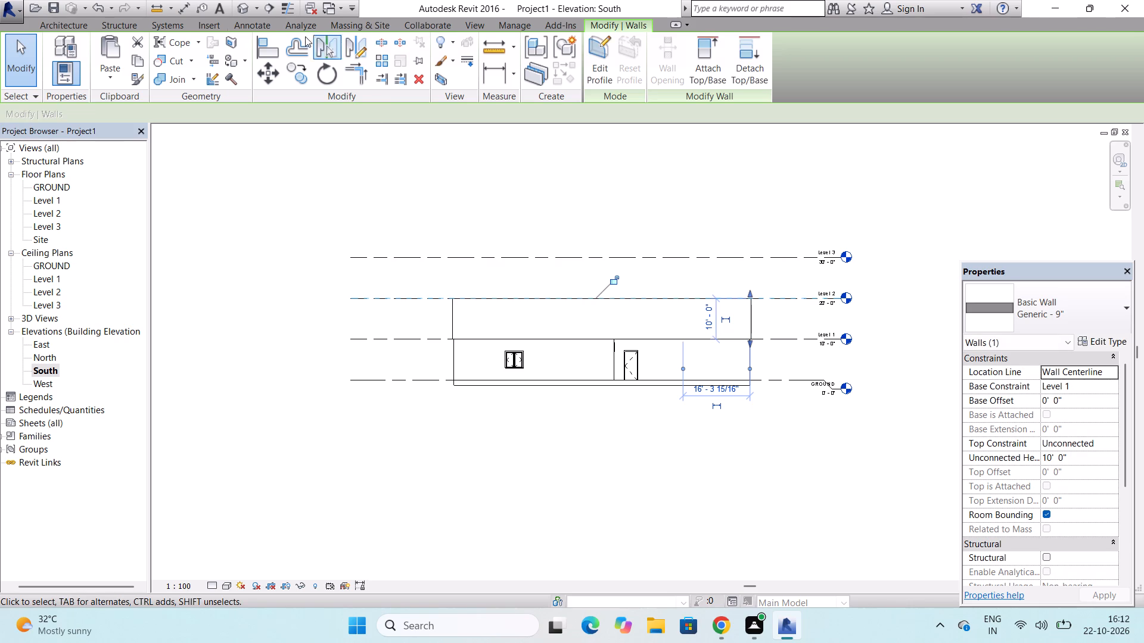
pyautogui.click(244, 11)
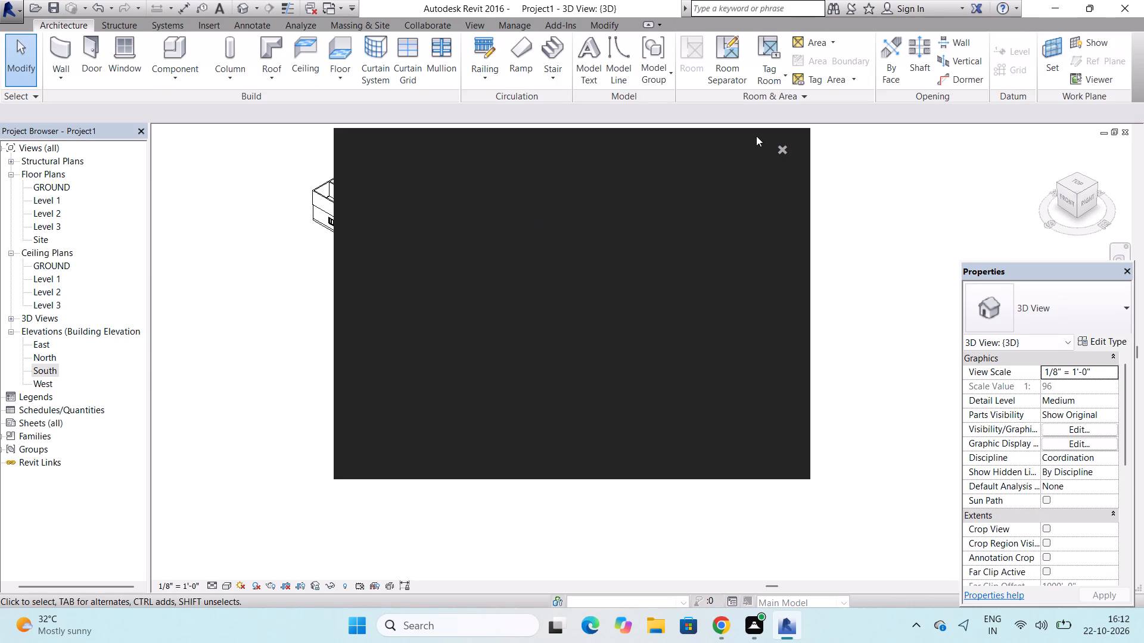
pyautogui.click(778, 149)
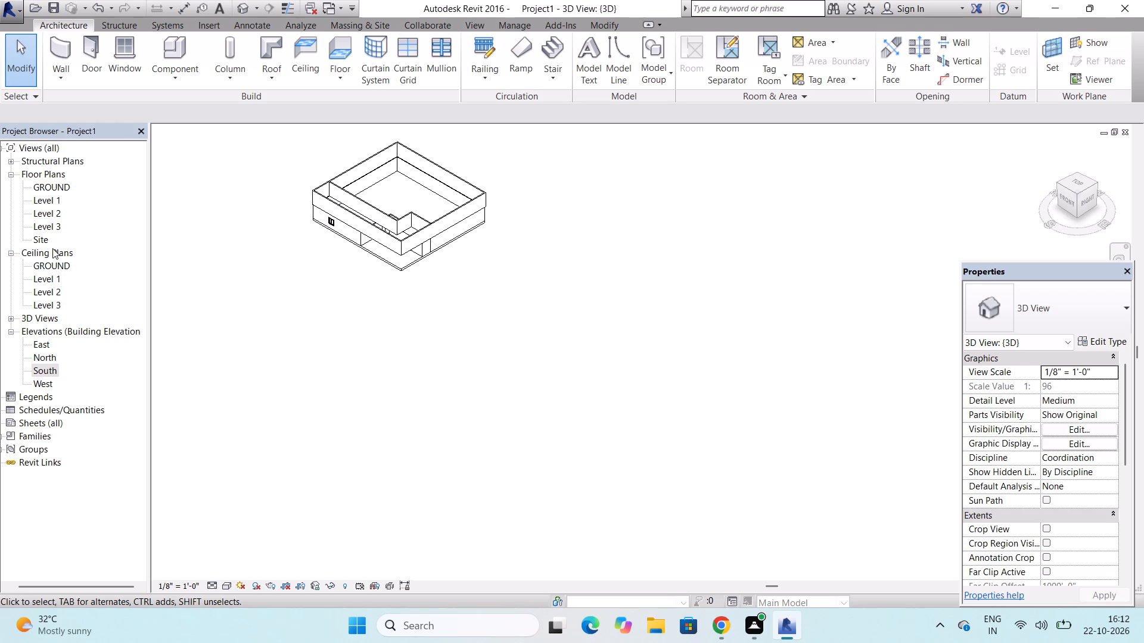
# In the Level 1 floor plan, move the long inner east-west wall, inner north-south wall and south wall together southward.
pyautogui.doubleClick(51, 201)
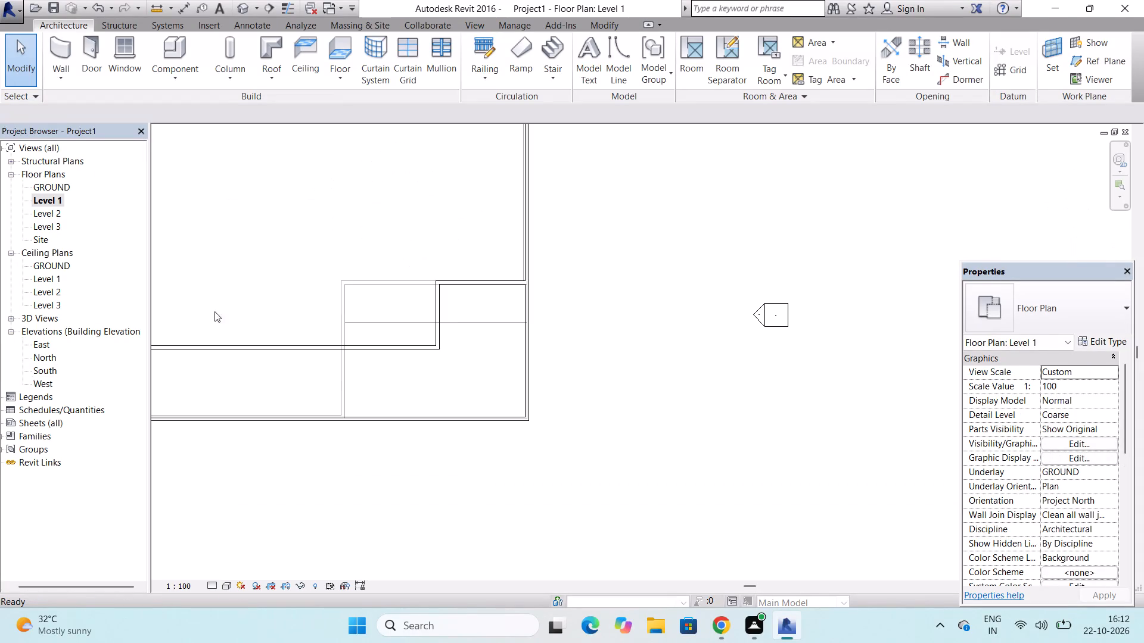
pyautogui.scroll(-5, 508, 384)
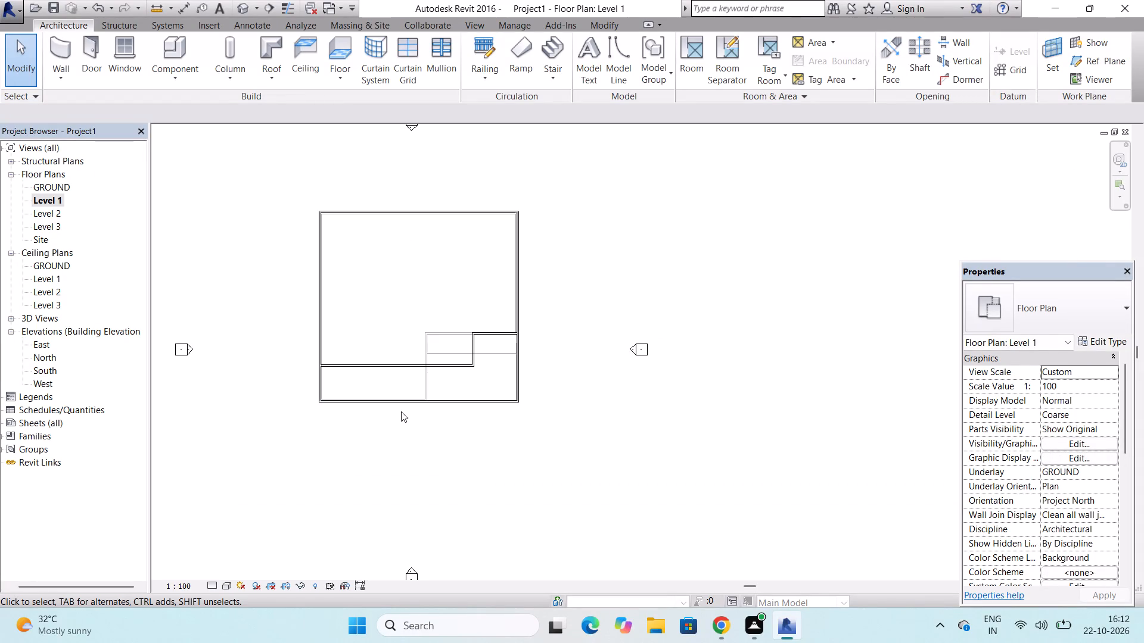
pyautogui.scroll(1, 400, 411)
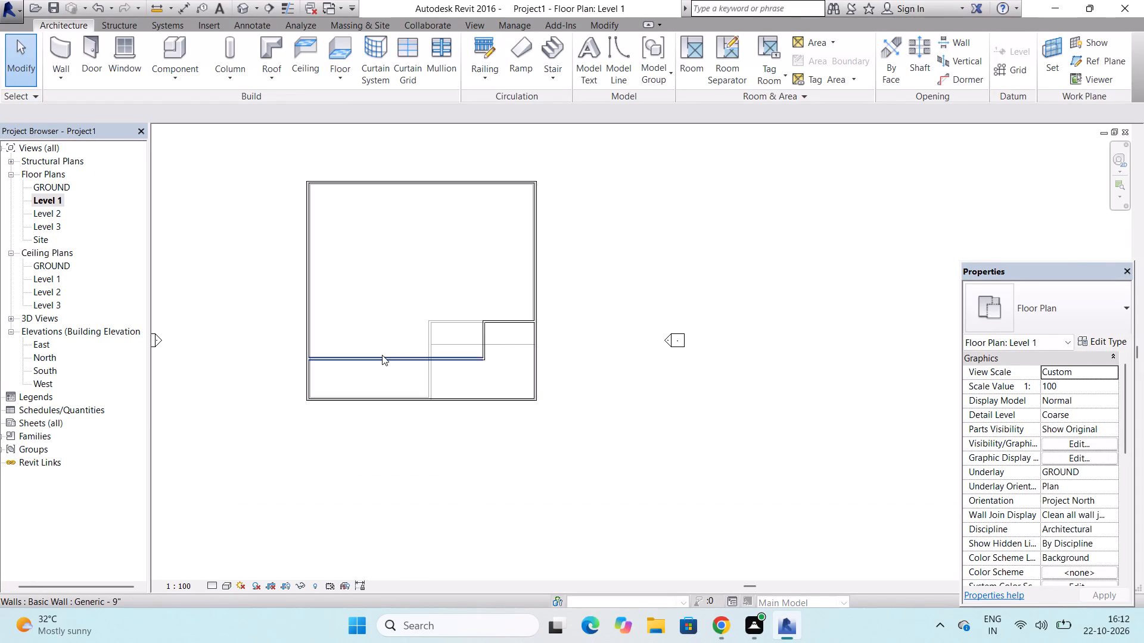
pyautogui.click(382, 354)
pyautogui.scroll(2, 471, 335)
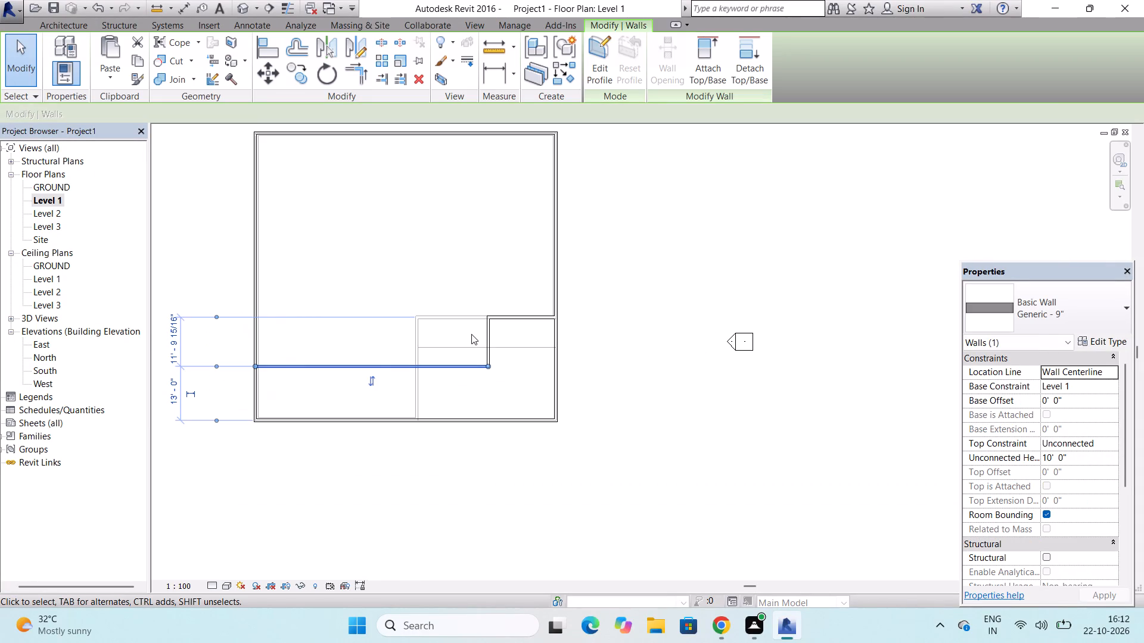
pyautogui.keyDown('ctrl'); pyautogui.click(492, 336); pyautogui.keyUp('ctrl')
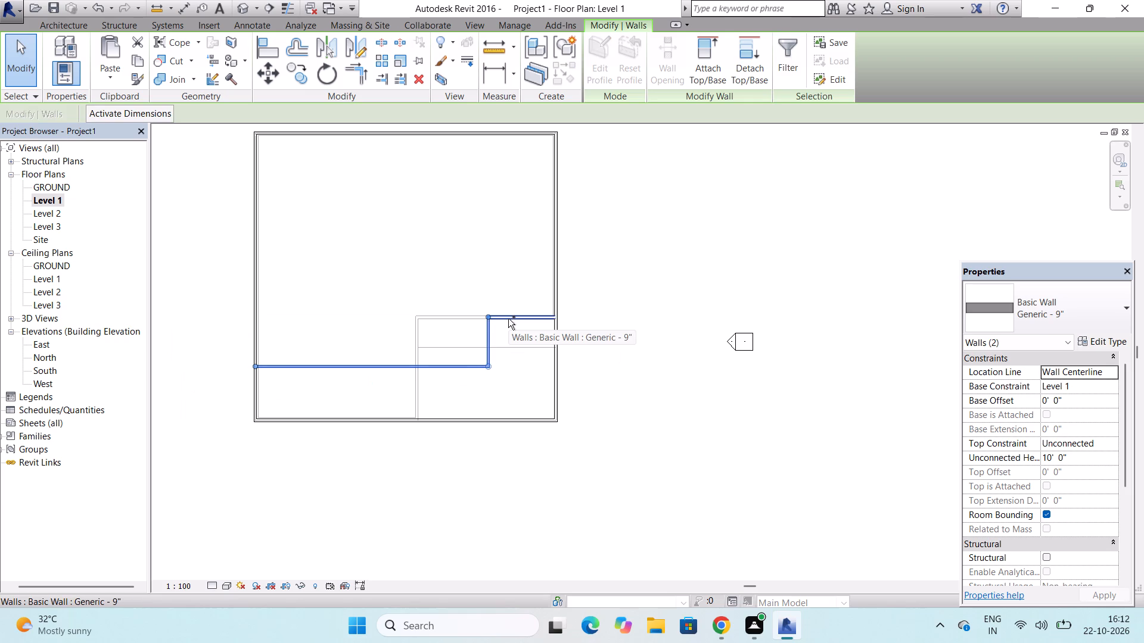
pyautogui.keyDown('ctrl'); pyautogui.click(486, 420); pyautogui.keyUp('ctrl')
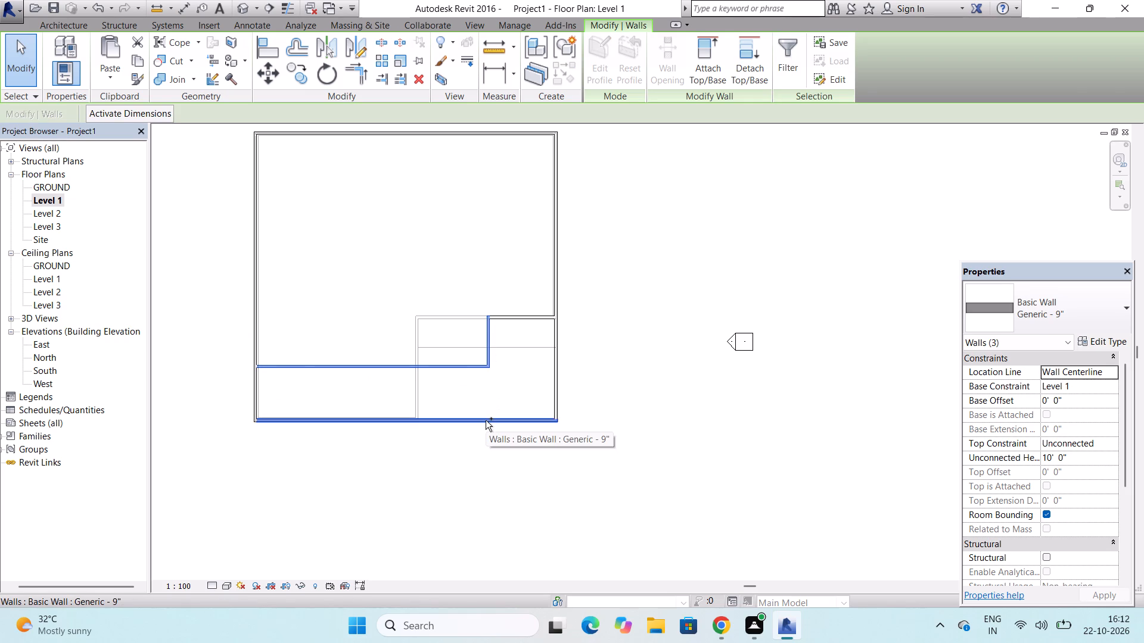
pyautogui.click(272, 71)
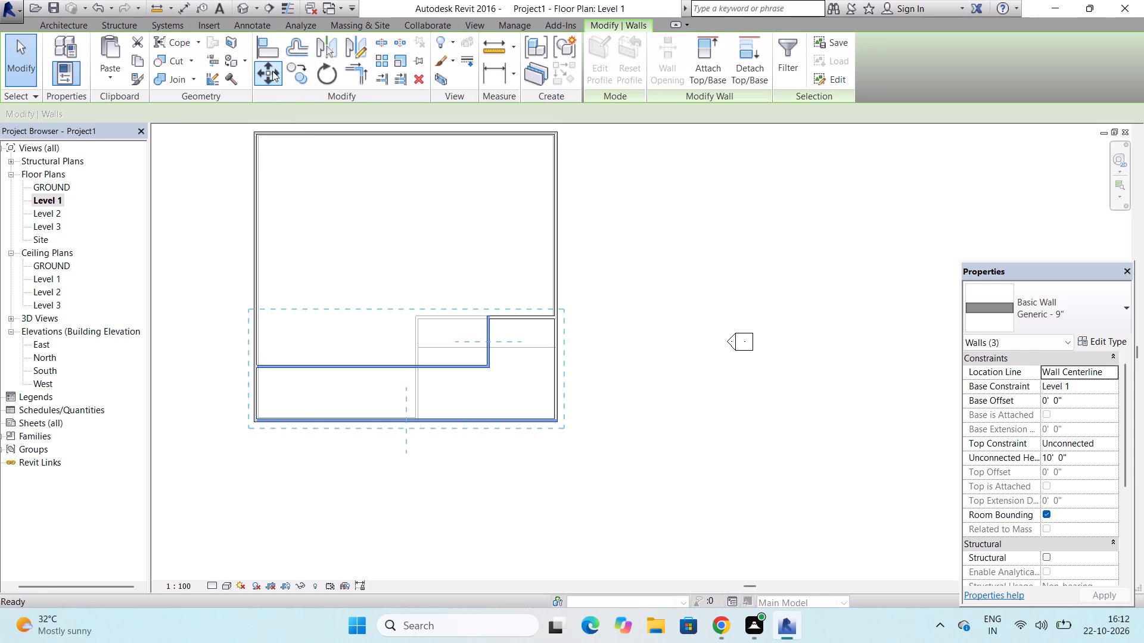
pyautogui.moveTo(406, 419); pyautogui.dragTo(408, 436)
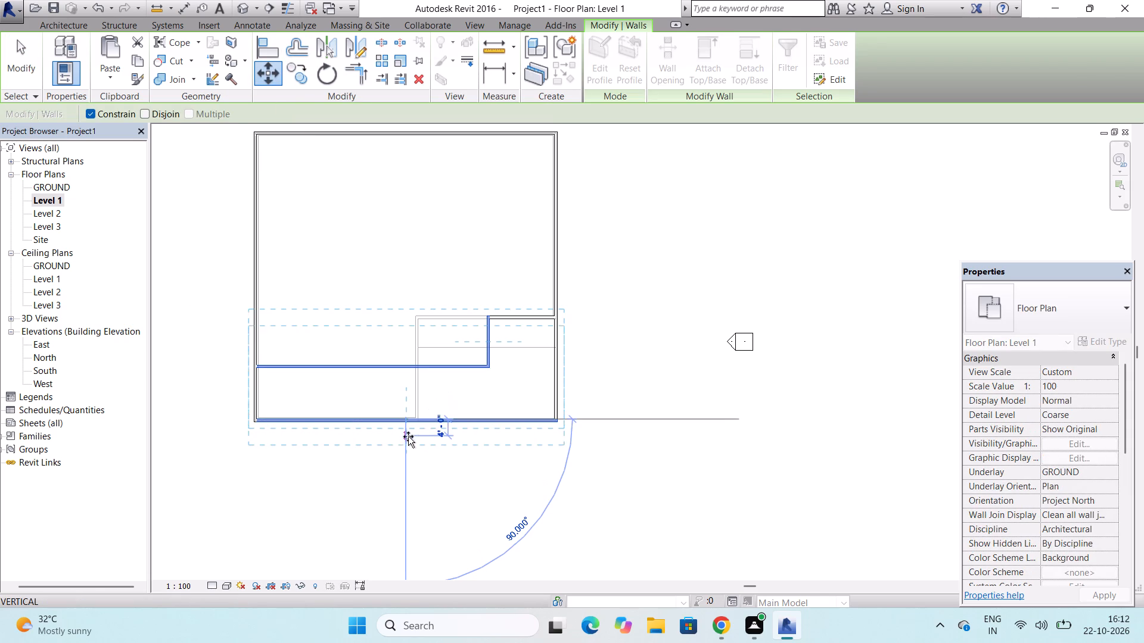
pyautogui.moveTo(408, 436); pyautogui.dragTo(405, 473)
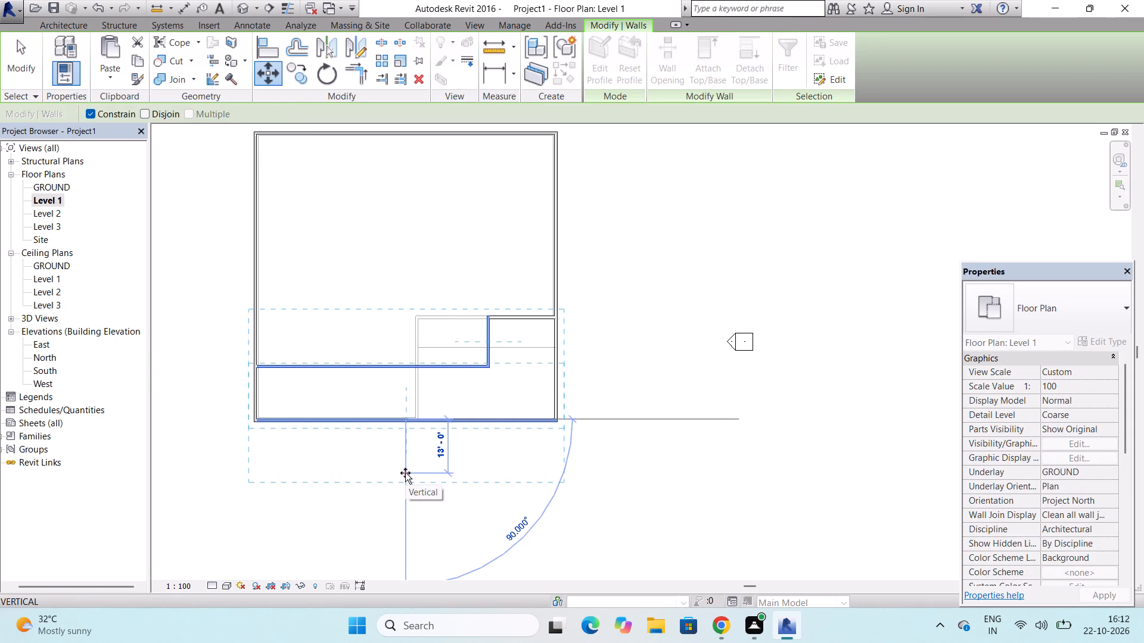
pyautogui.moveTo(405, 473); pyautogui.dragTo(409, 463)
pyautogui.click(409, 463)
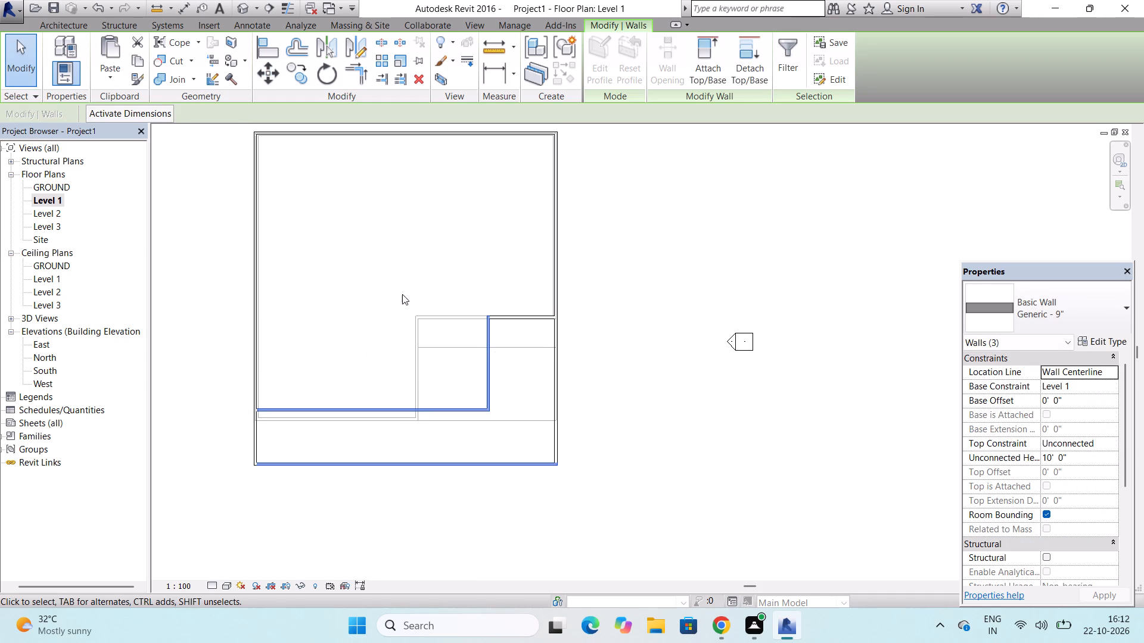
# Move the same three walls further south, bringing the long inner wall to the underlying ground-floor south wall.
pyautogui.click(270, 67)
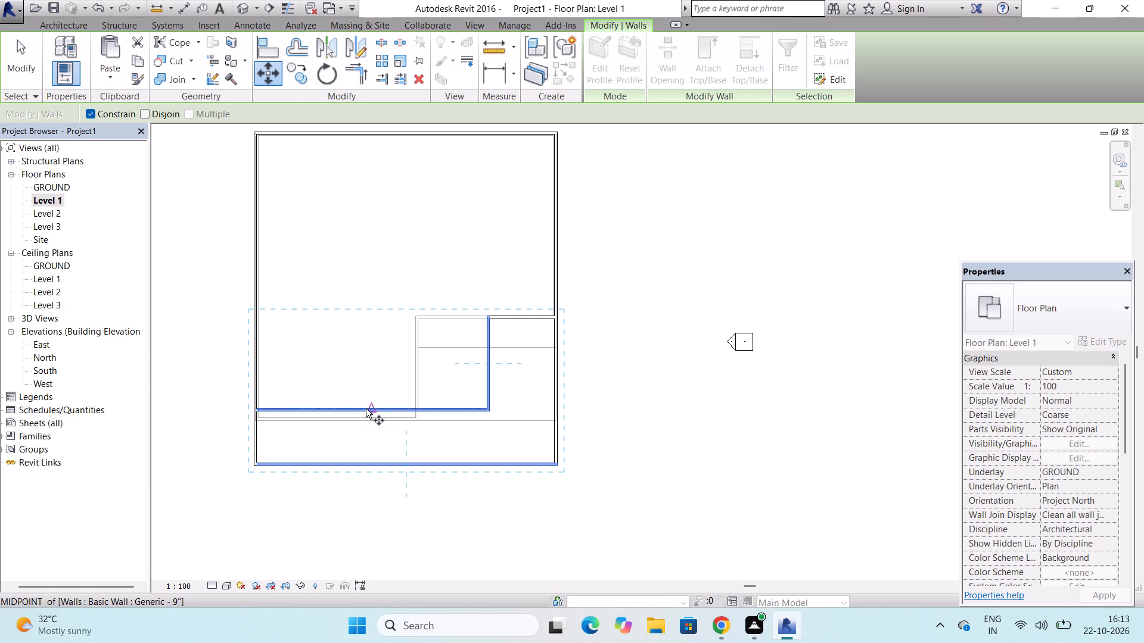
pyautogui.moveTo(373, 408); pyautogui.dragTo(373, 420)
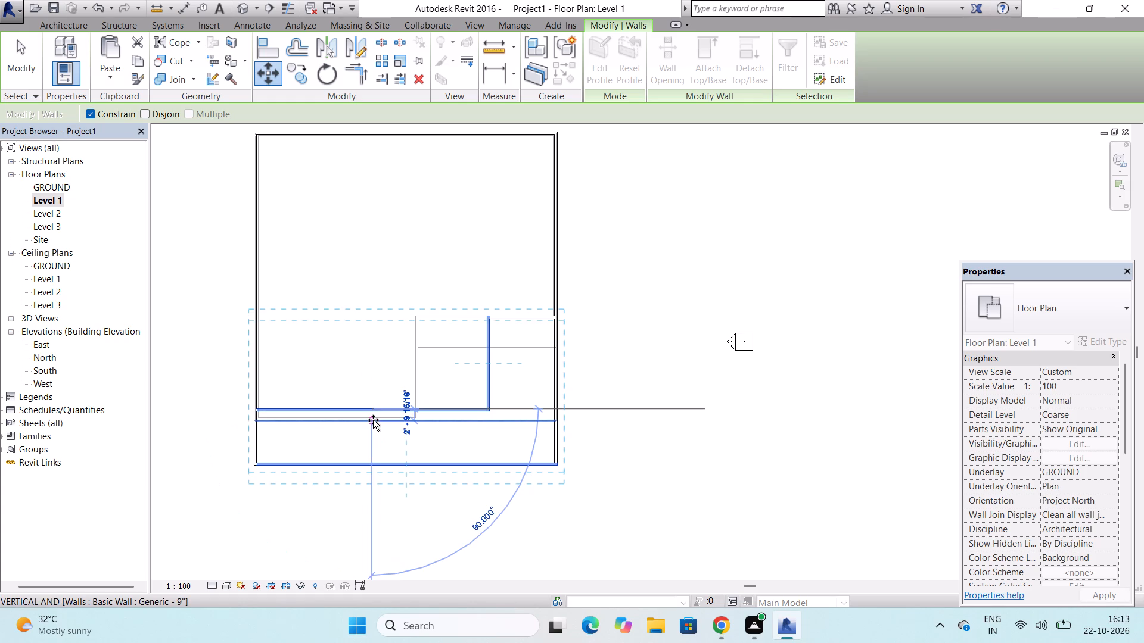
pyautogui.moveTo(373, 420); pyautogui.dragTo(373, 418)
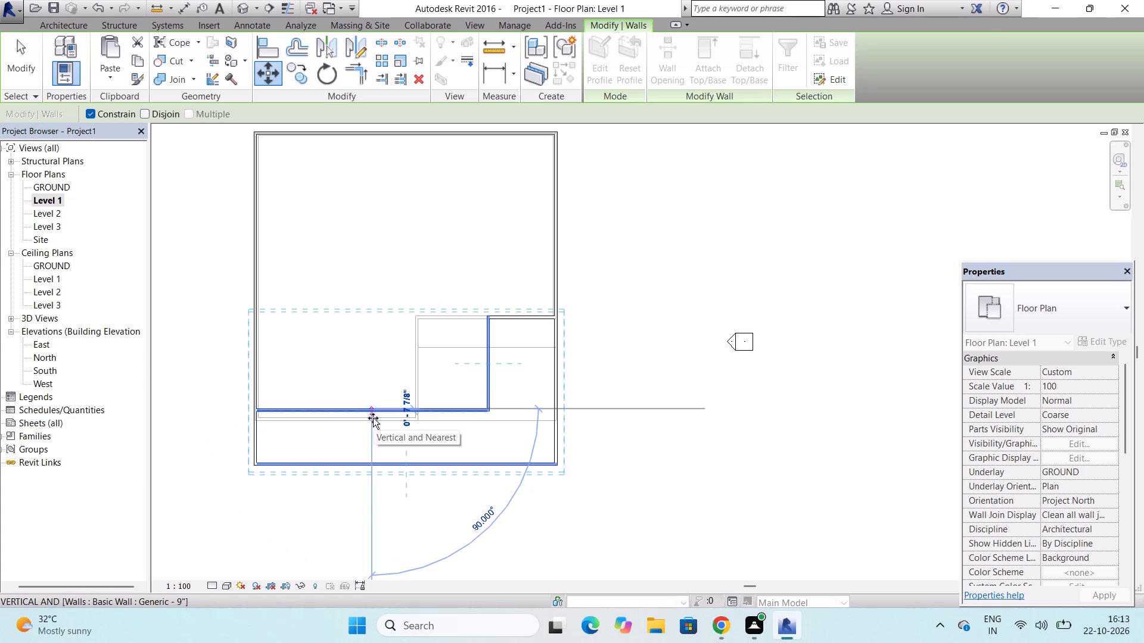
pyautogui.moveTo(373, 418); pyautogui.dragTo(373, 422)
pyautogui.click(373, 422)
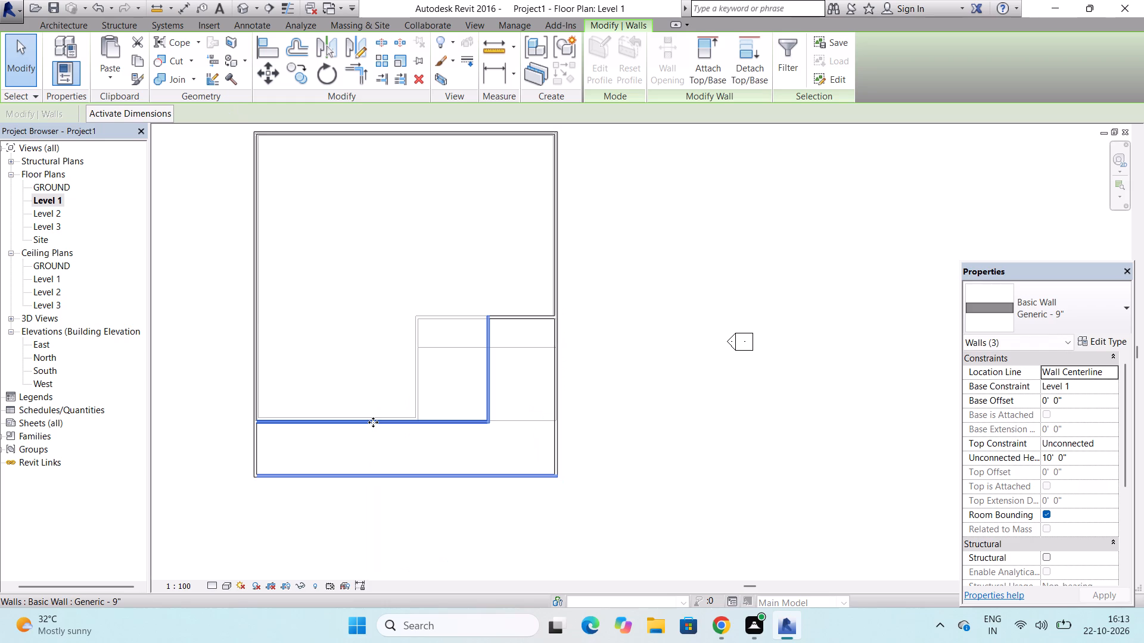
# Nudge the three walls slightly north to line the long inner wall up with the underlying ground-floor south wall, and clear the selection.
pyautogui.scroll(7, 376, 414)
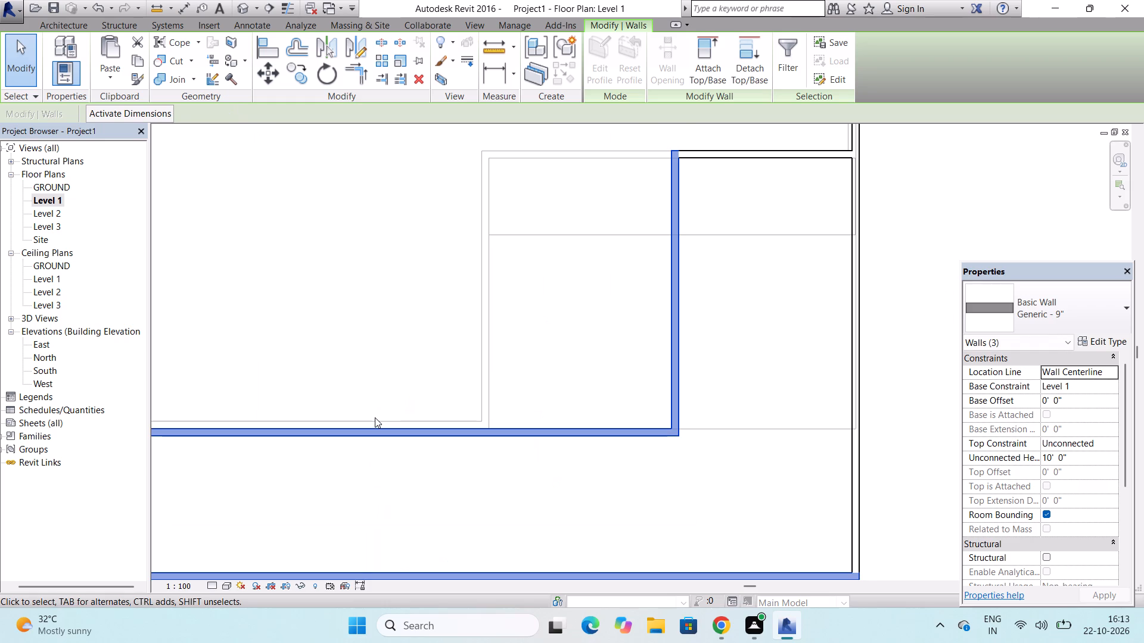
pyautogui.scroll(-2, 375, 417)
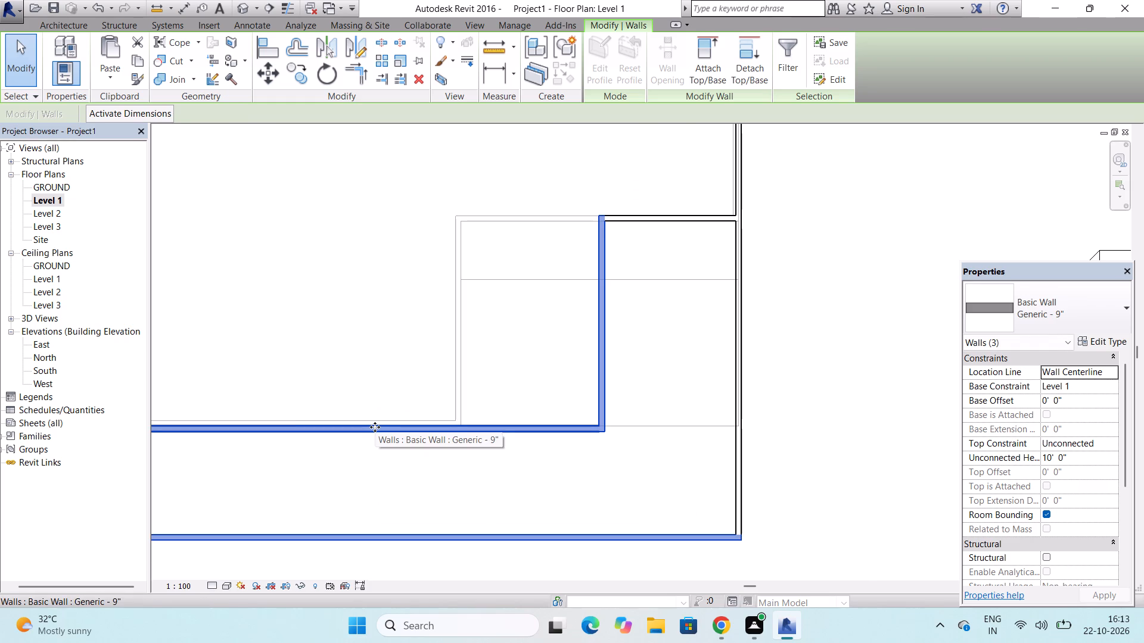
pyautogui.click(375, 430)
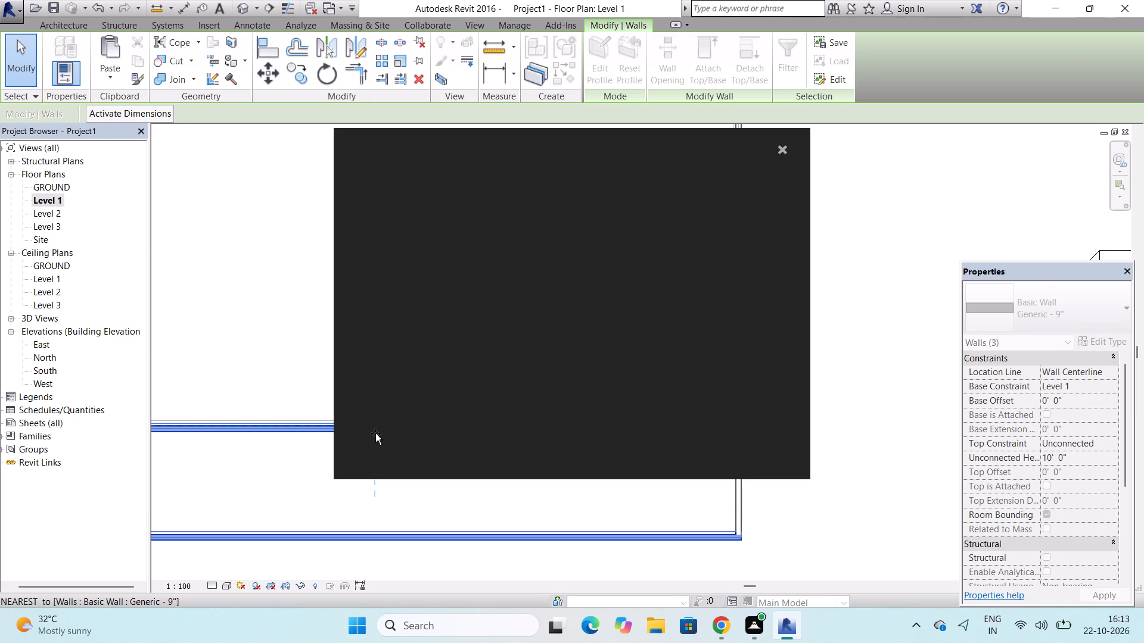
pyautogui.click(784, 150)
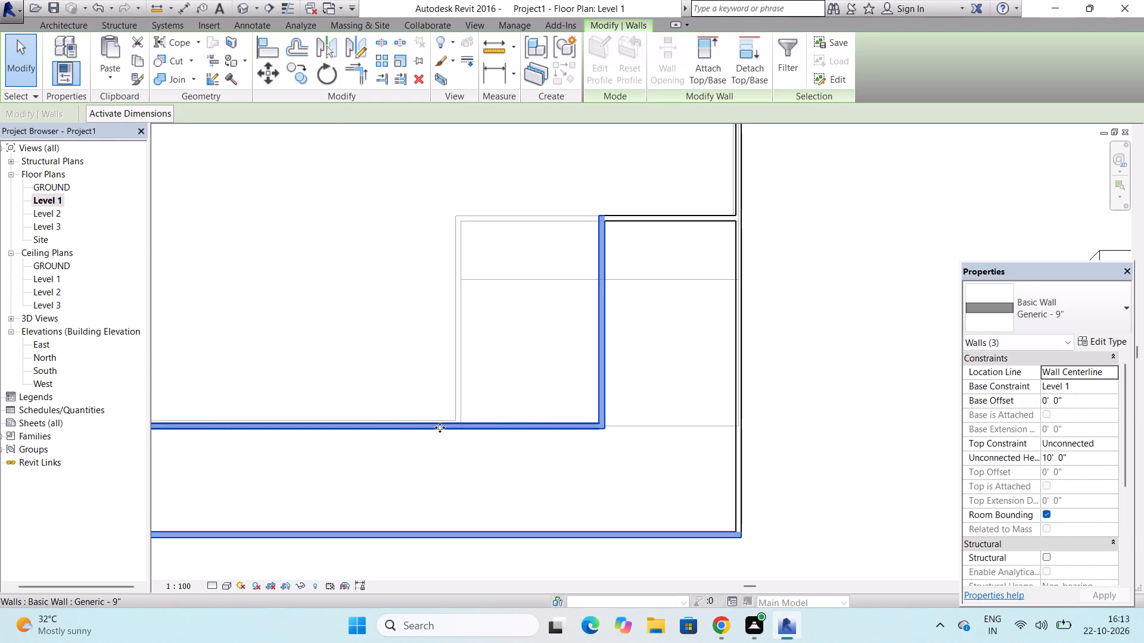
pyautogui.scroll(14, 440, 427)
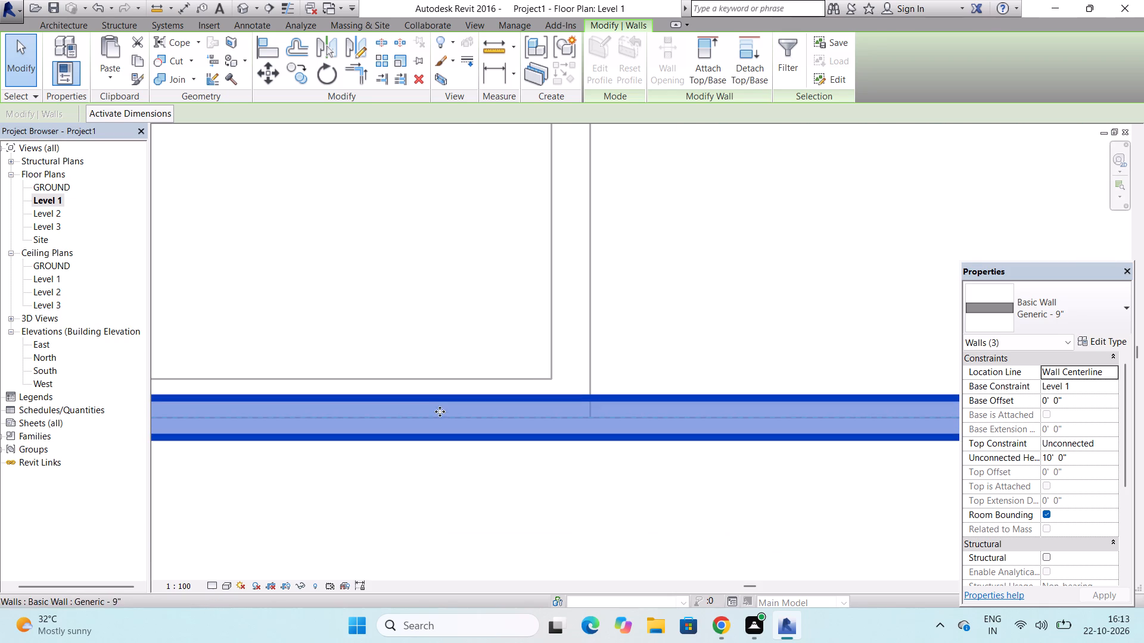
pyautogui.moveTo(440, 399); pyautogui.dragTo(350, 391)
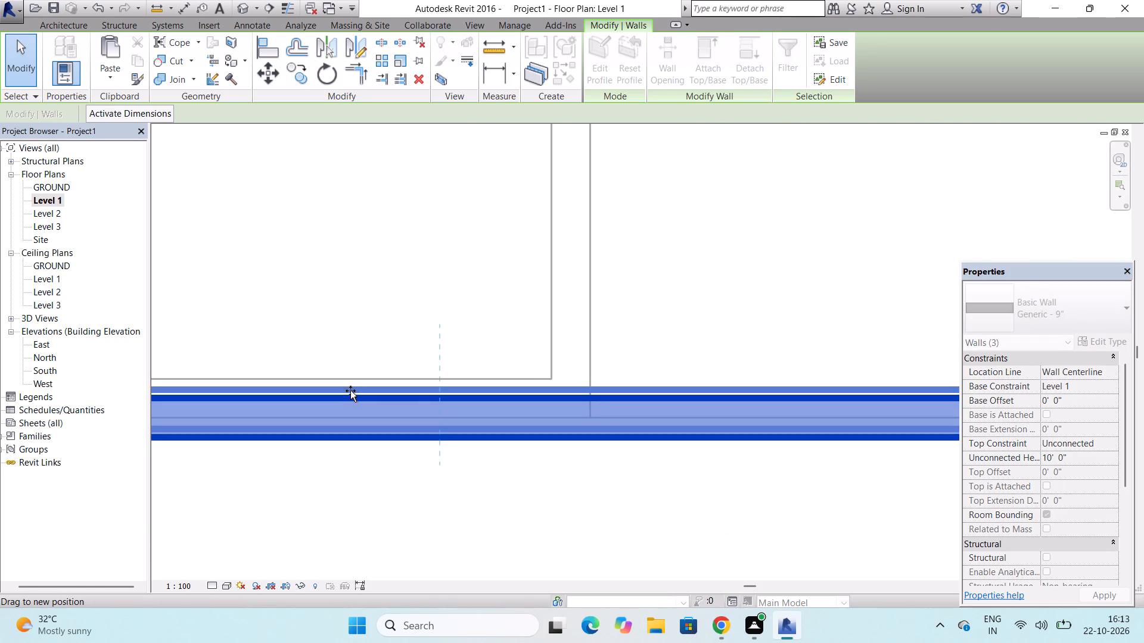
pyautogui.moveTo(350, 391); pyautogui.dragTo(351, 386)
pyautogui.scroll(-8, 351, 386)
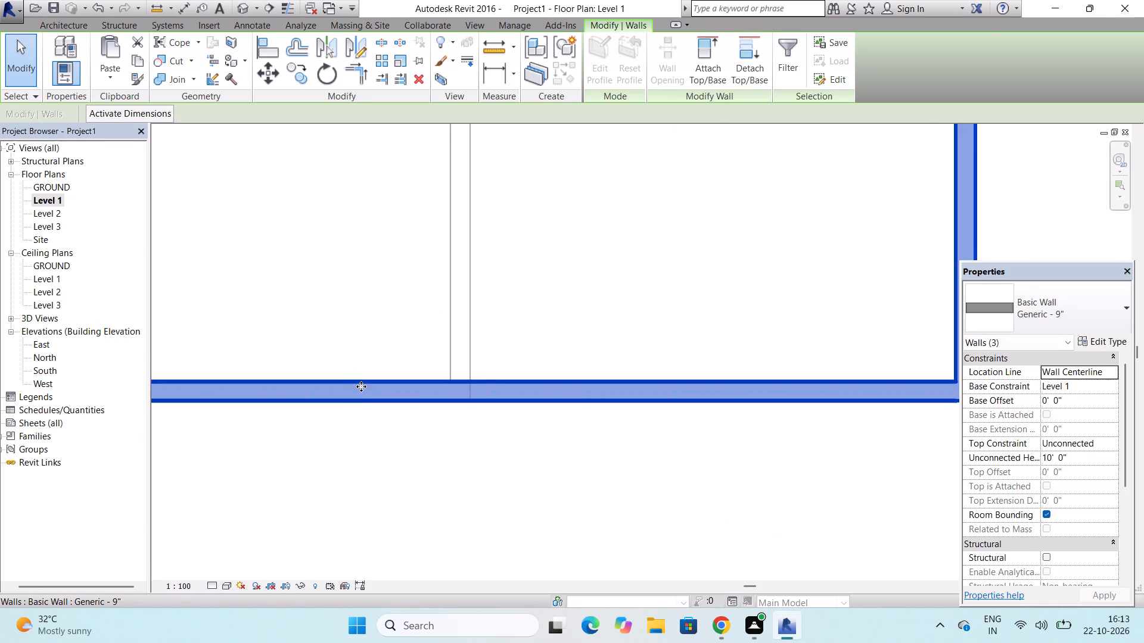
pyautogui.scroll(-6, 361, 386)
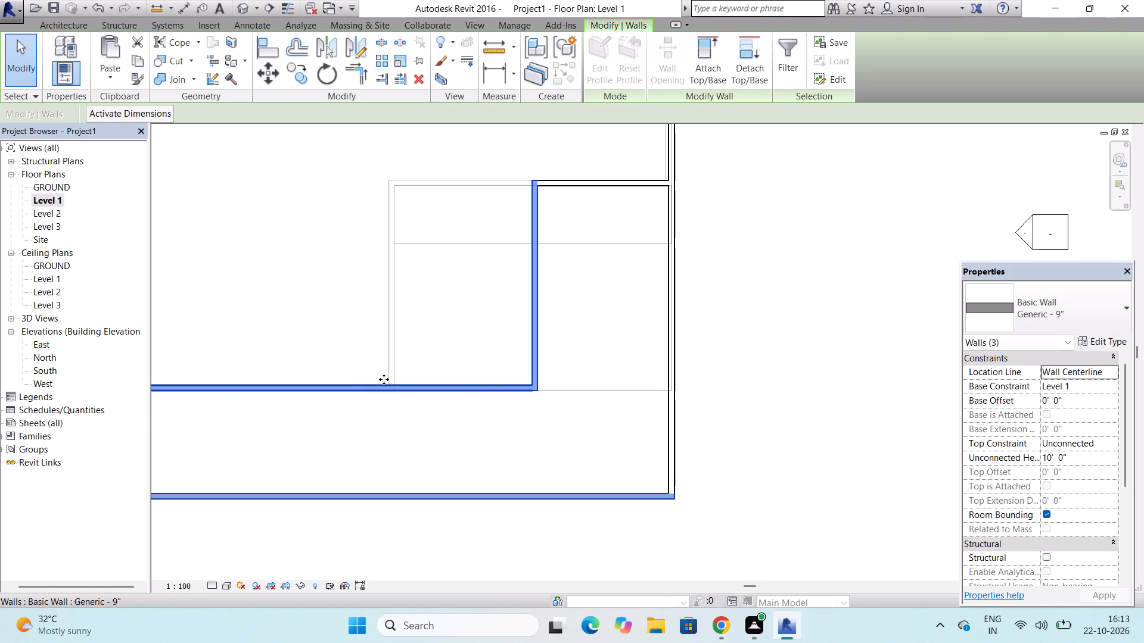
pyautogui.press('Escape')
pyautogui.press('Escape')
pyautogui.press('Escape')
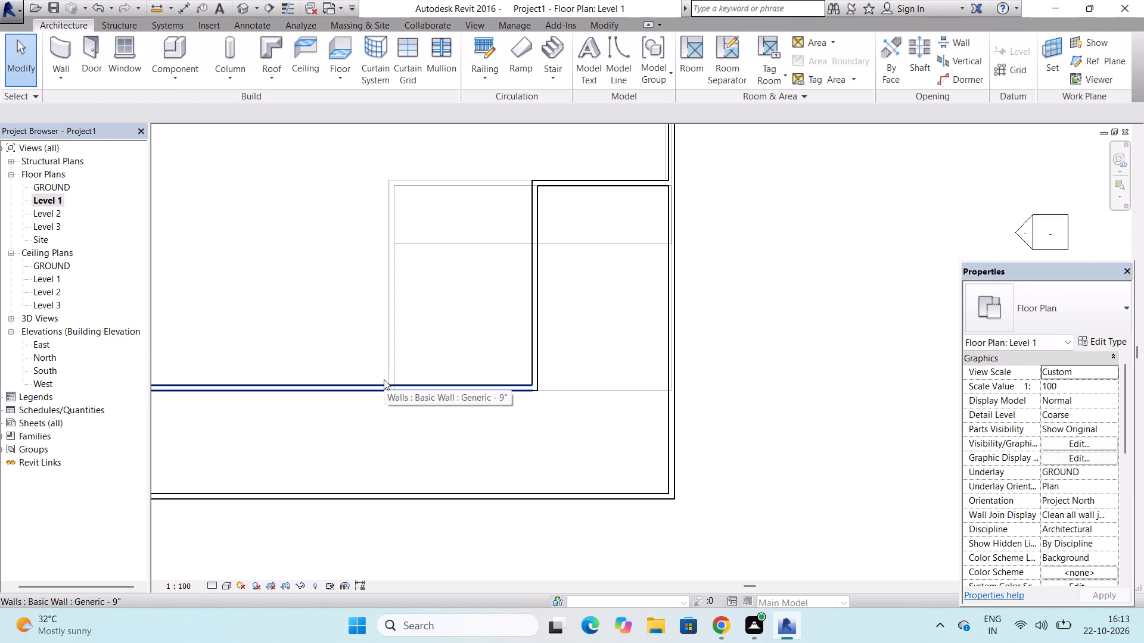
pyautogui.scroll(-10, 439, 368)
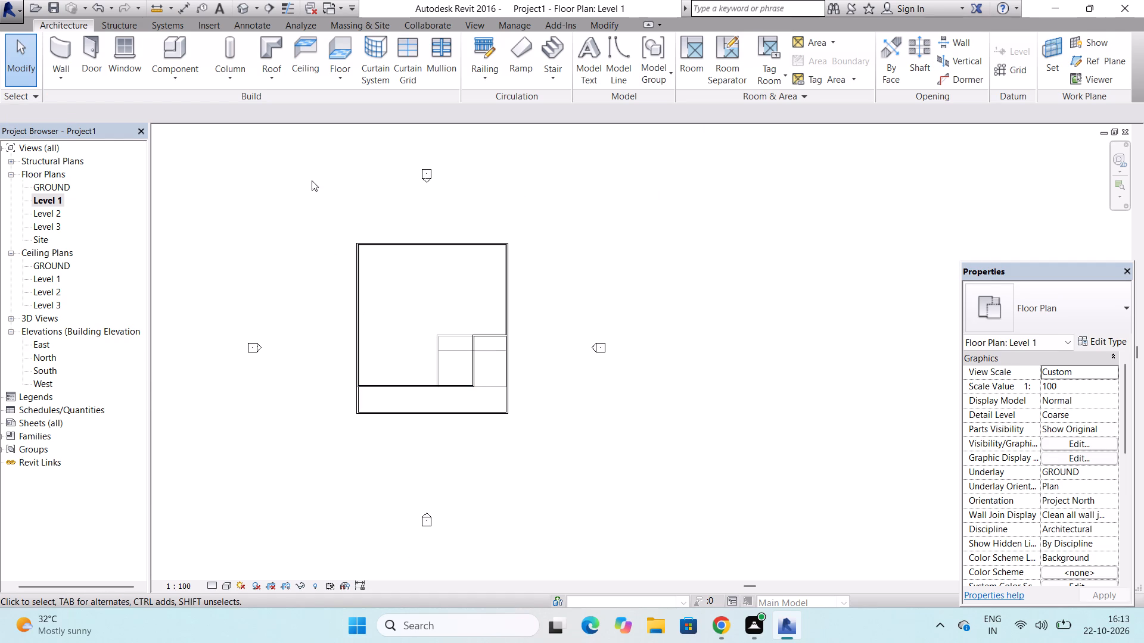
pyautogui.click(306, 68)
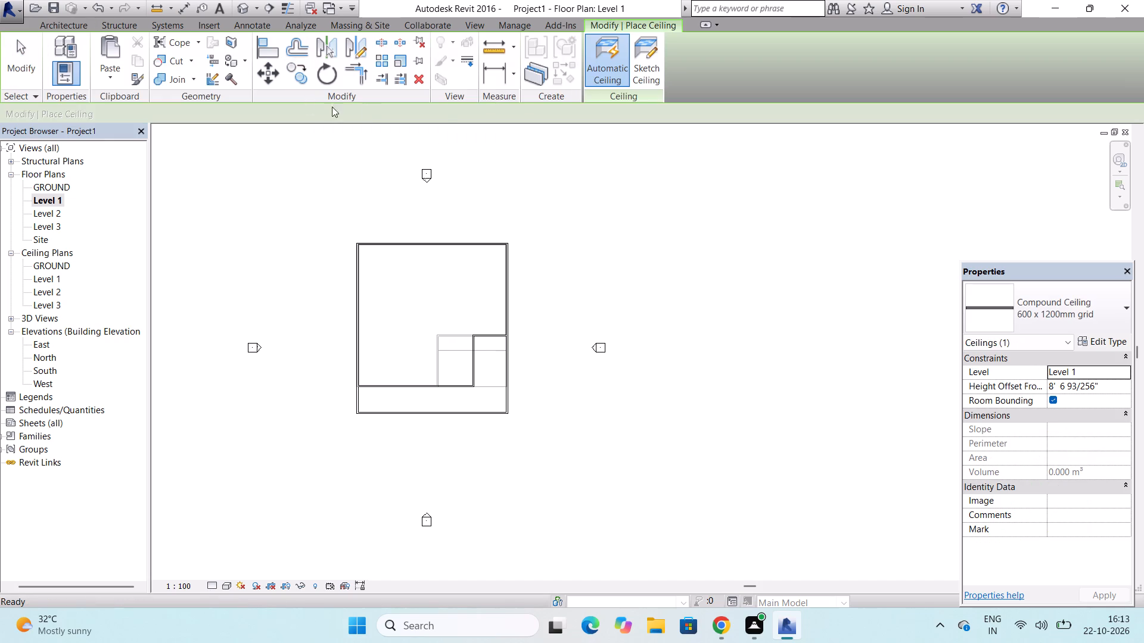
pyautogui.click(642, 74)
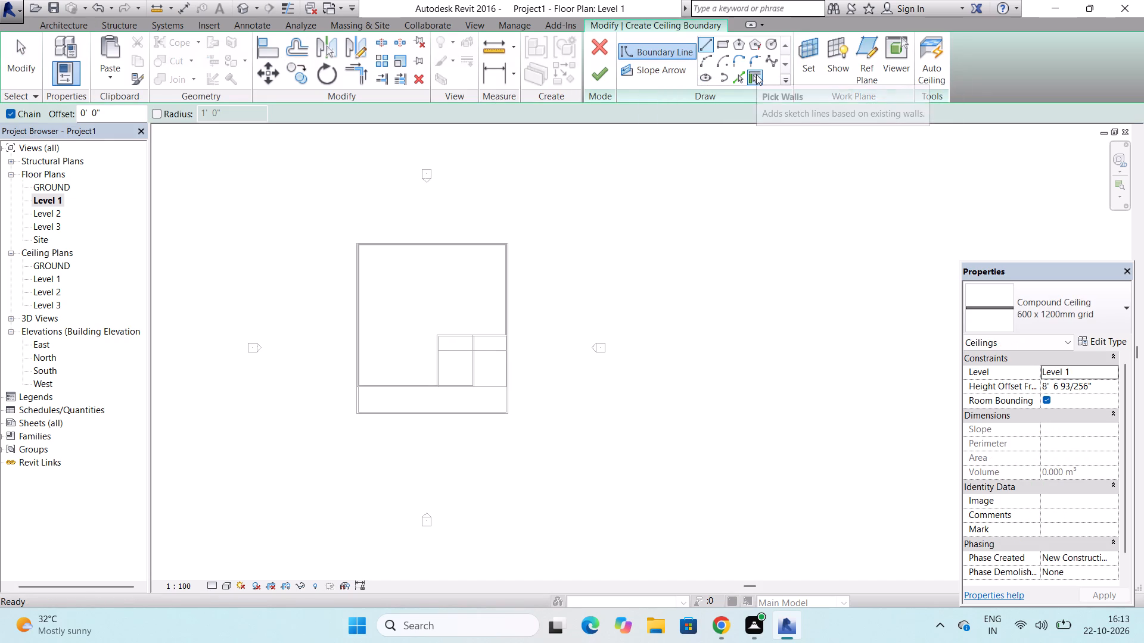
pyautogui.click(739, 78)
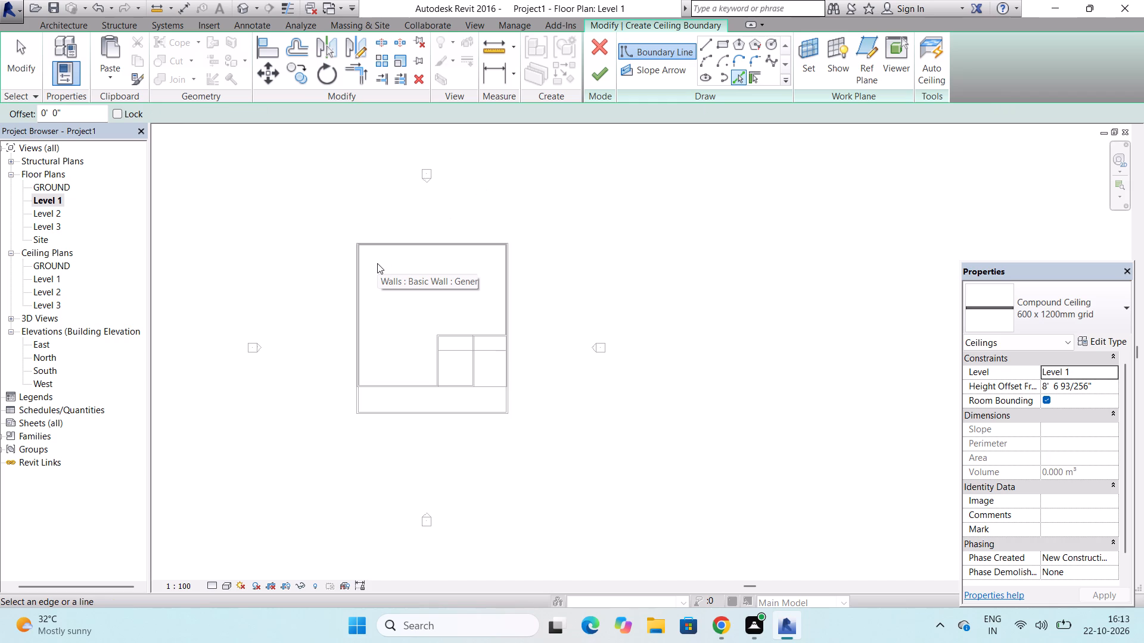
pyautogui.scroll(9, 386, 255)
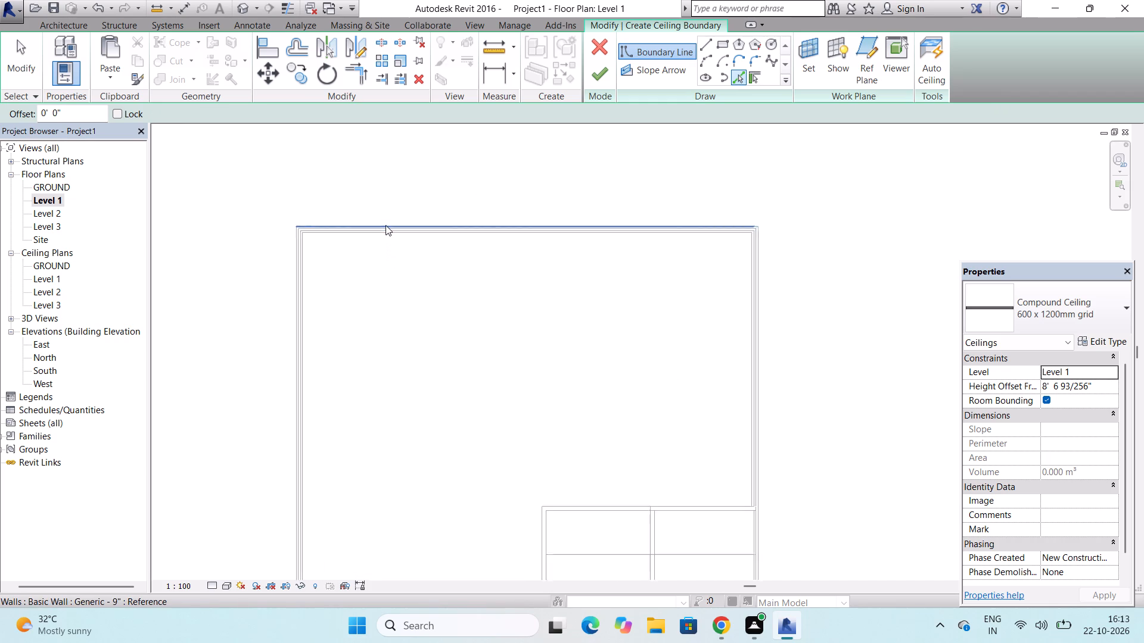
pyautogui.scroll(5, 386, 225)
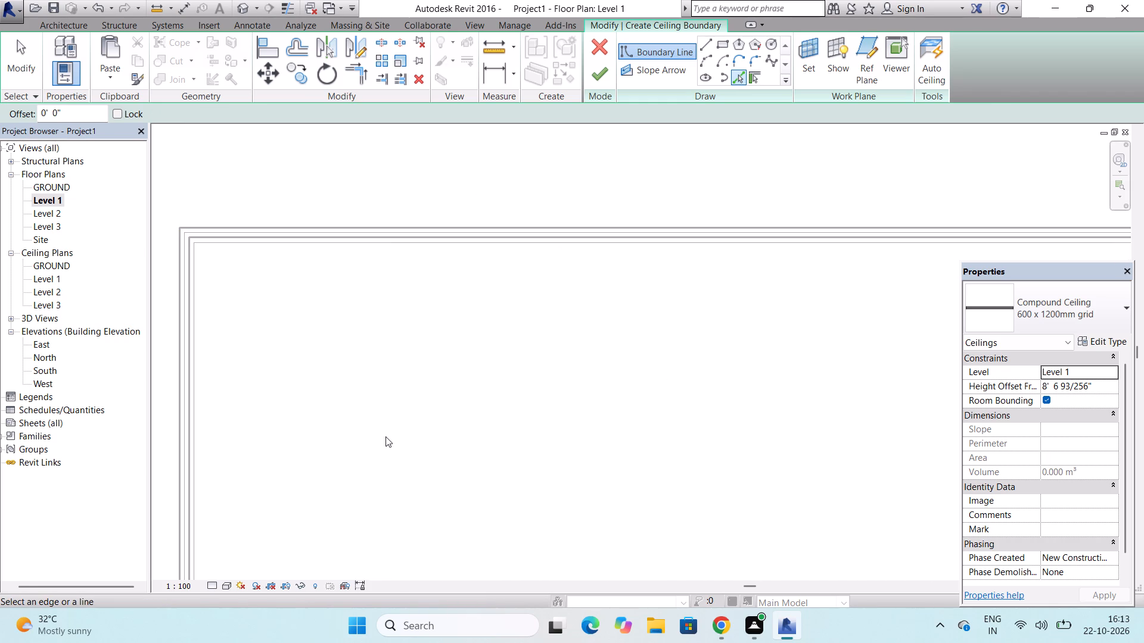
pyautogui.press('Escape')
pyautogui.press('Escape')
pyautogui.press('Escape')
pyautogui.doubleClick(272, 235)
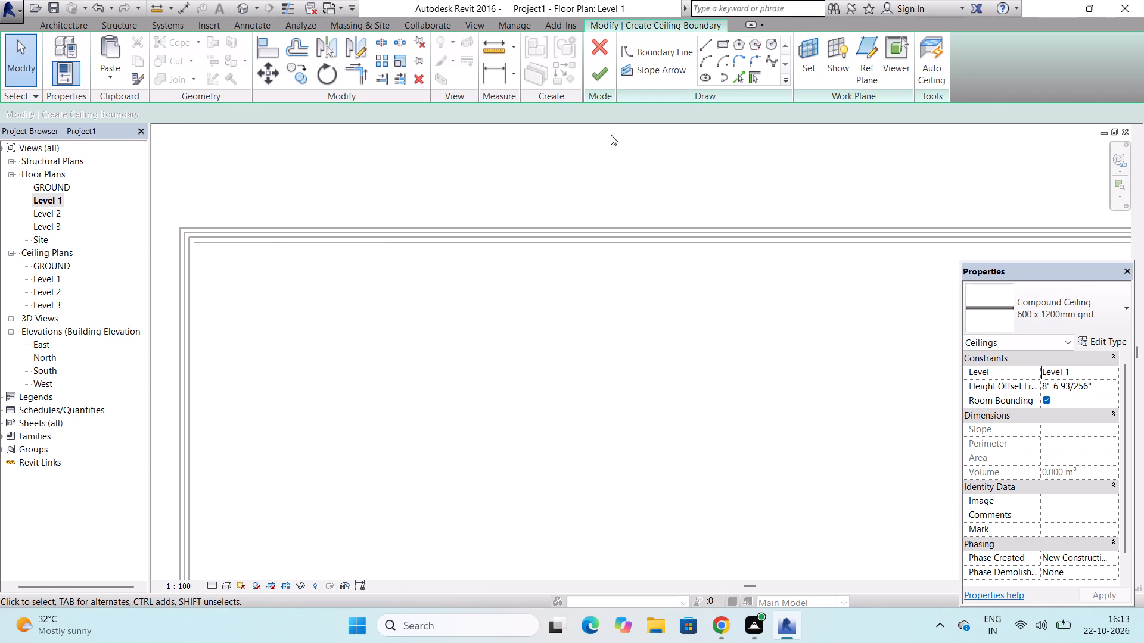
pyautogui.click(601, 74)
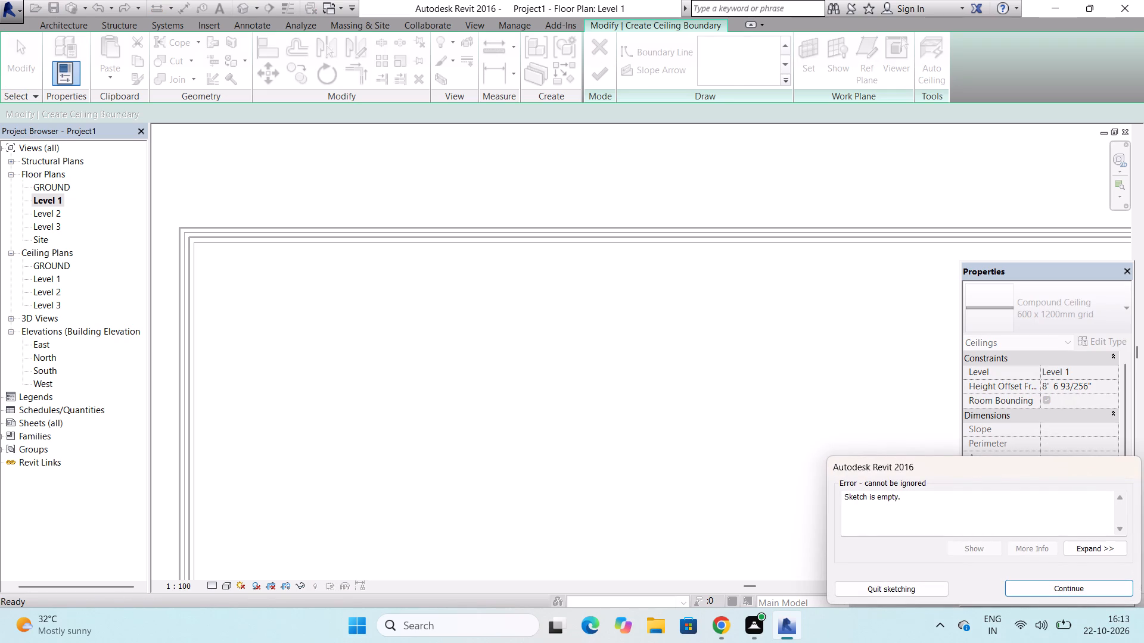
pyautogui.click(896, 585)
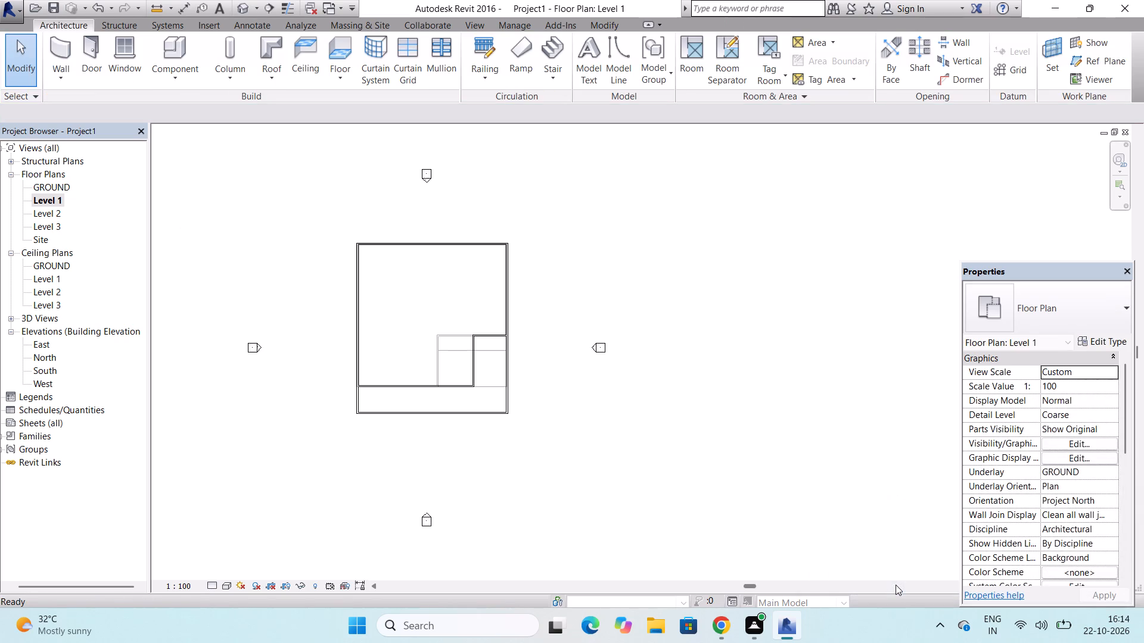
# Move the Level 1 north wall slightly south to line it up with the underlying ground-floor north wall.
pyautogui.scroll(6, 411, 219)
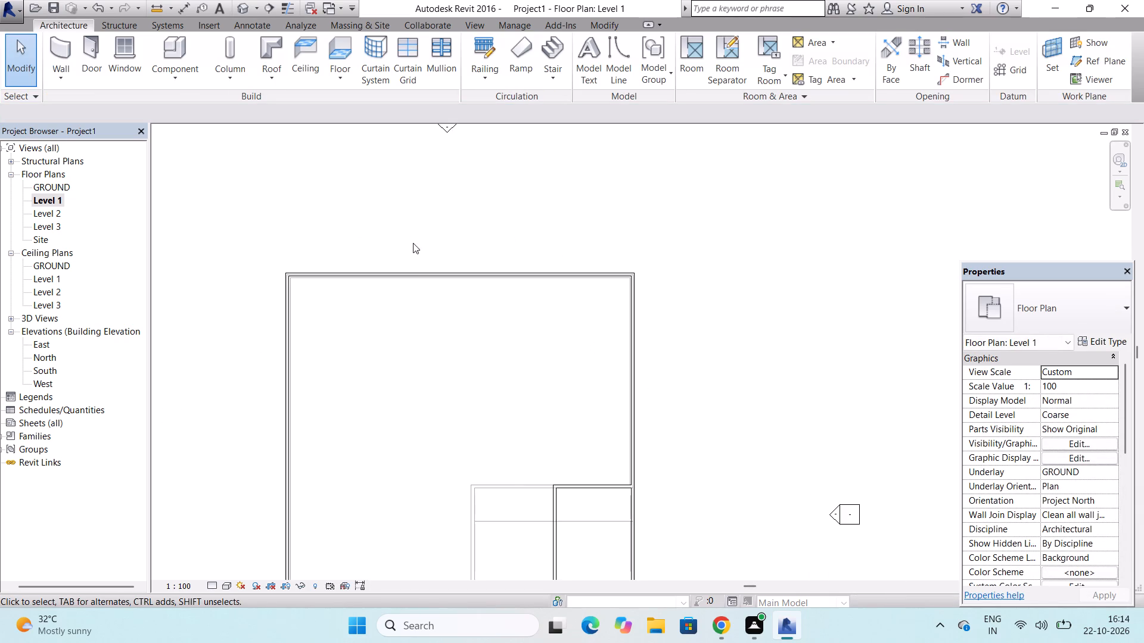
pyautogui.scroll(4, 416, 258)
pyautogui.scroll(4, 378, 304)
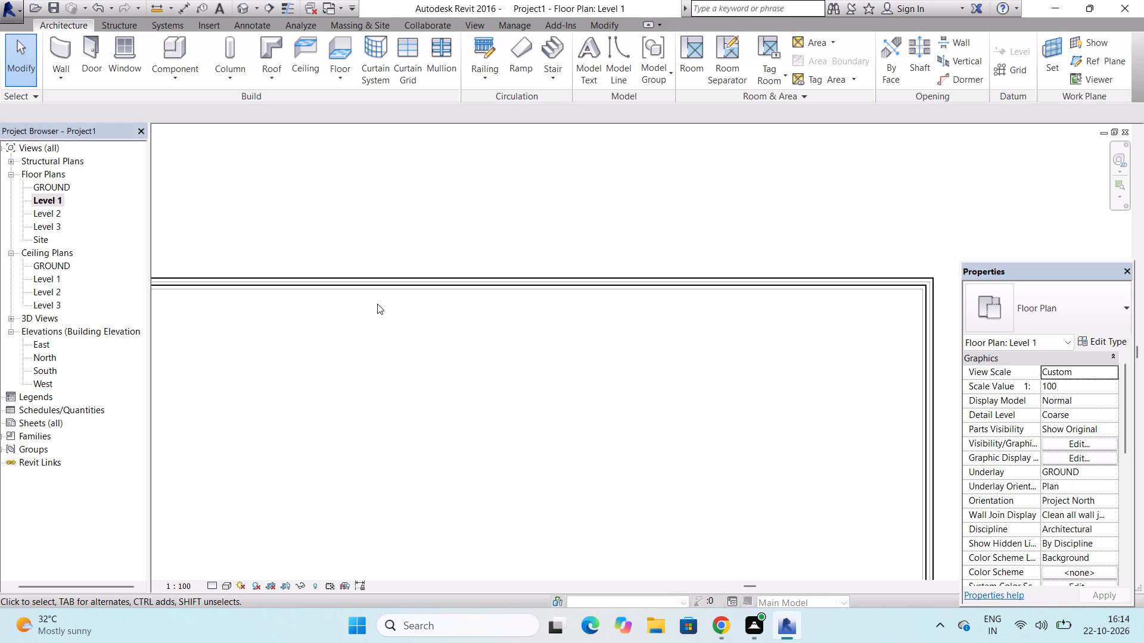
pyautogui.scroll(2, 377, 304)
pyautogui.click(388, 258)
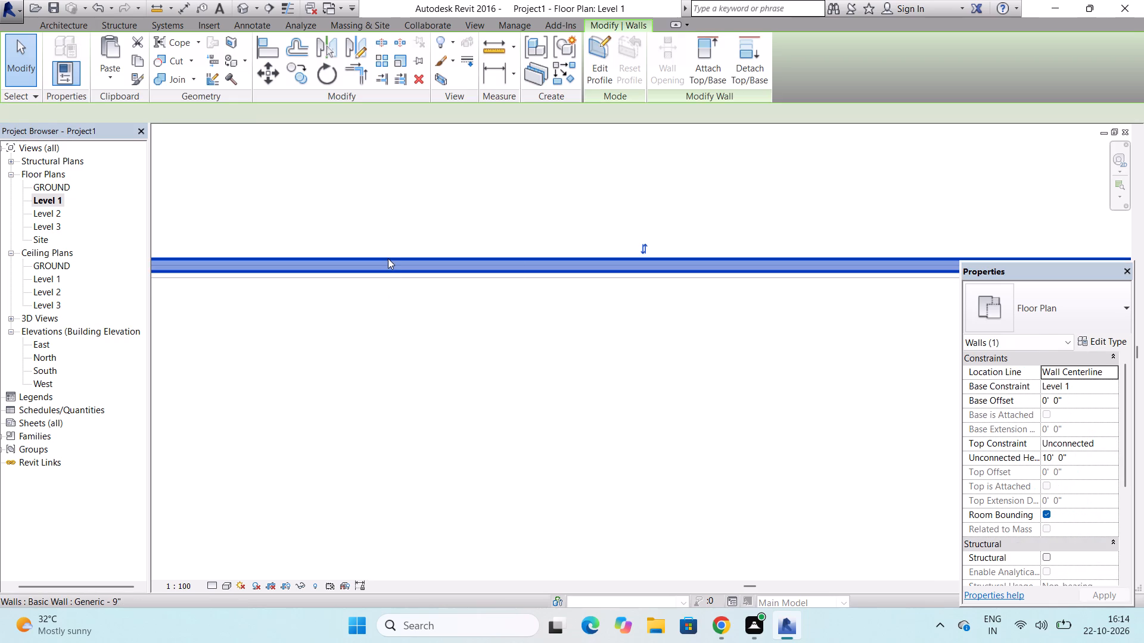
pyautogui.moveTo(388, 258); pyautogui.dragTo(388, 307)
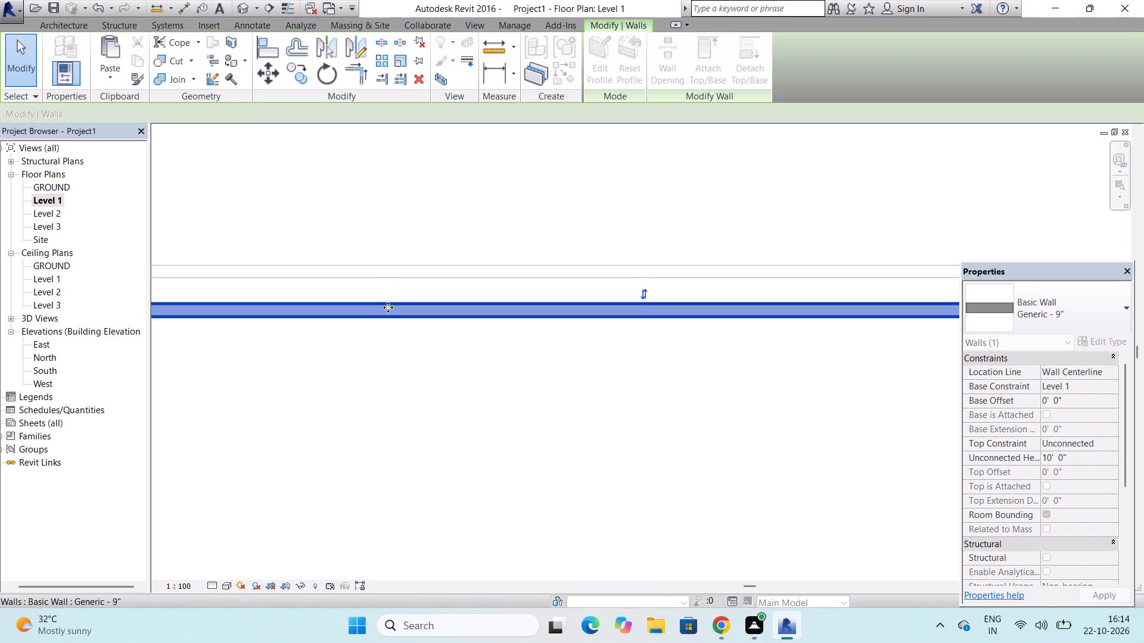
pyautogui.moveTo(388, 307); pyautogui.dragTo(388, 277)
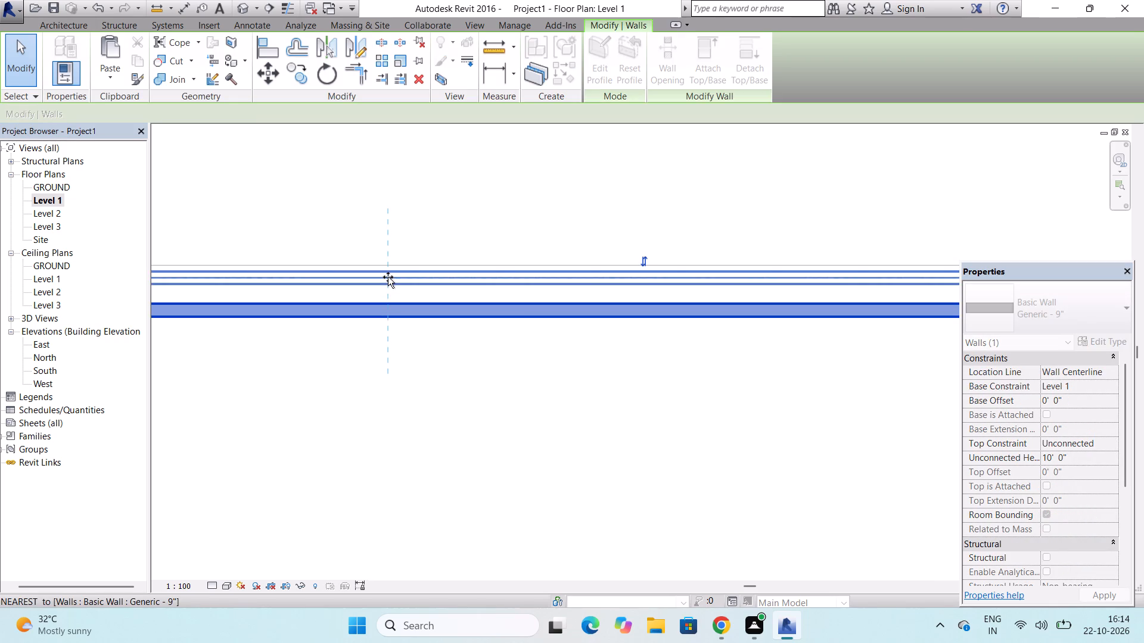
pyautogui.moveTo(388, 277); pyautogui.dragTo(388, 273)
# Move the Level 1 west wall slightly east to line it up with the underlying ground-floor west wall.
pyautogui.scroll(-5, 555, 252)
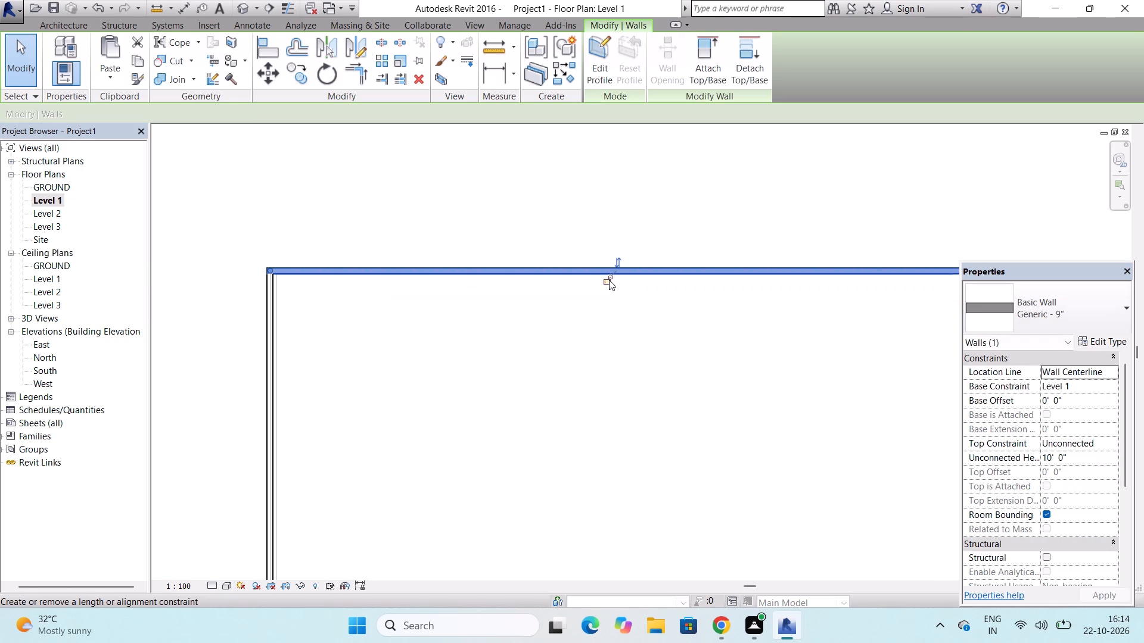
pyautogui.scroll(8, 259, 394)
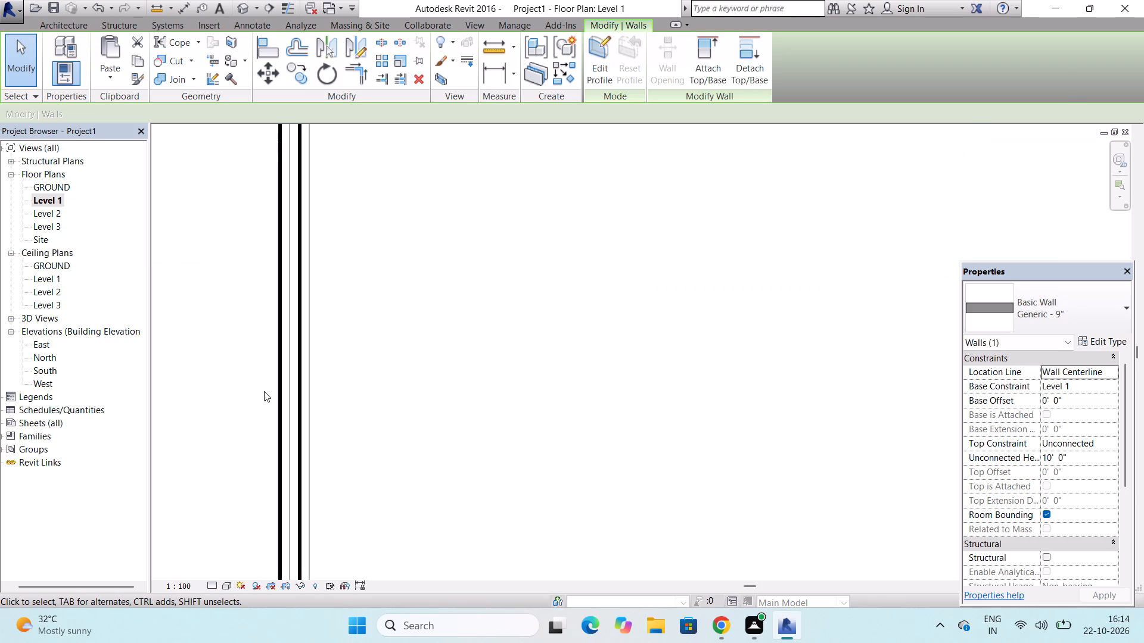
pyautogui.moveTo(303, 362); pyautogui.dragTo(357, 375)
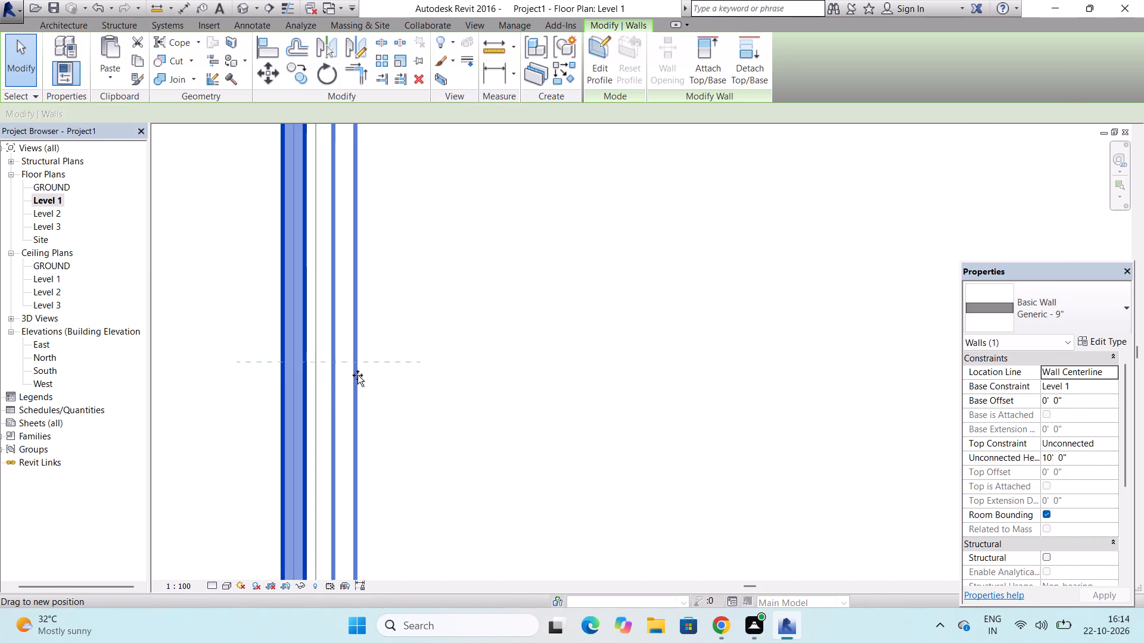
pyautogui.moveTo(357, 375); pyautogui.dragTo(321, 383)
# Move the Level 1 east wall slightly west to line it up with the underlying ground-floor east wall.
pyautogui.scroll(-18, 319, 380)
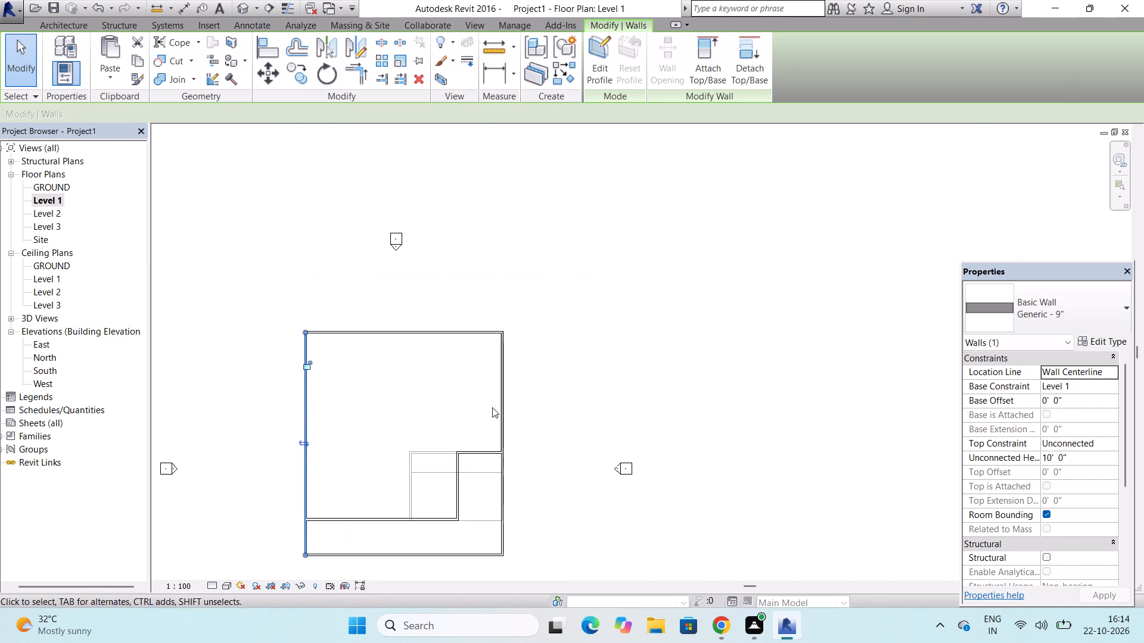
pyautogui.scroll(20, 500, 405)
pyautogui.scroll(3, 500, 405)
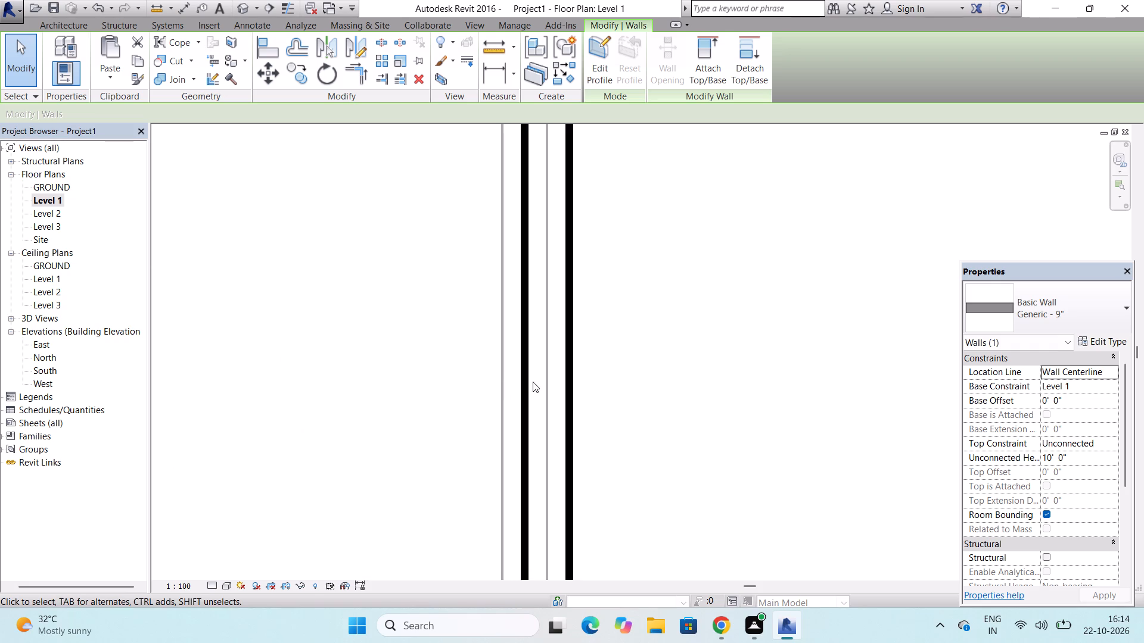
pyautogui.moveTo(523, 382); pyautogui.dragTo(495, 392)
# Dismiss the Autodesk Genuine notification card.
pyautogui.scroll(-11, 495, 392)
pyautogui.scroll(-5, 444, 295)
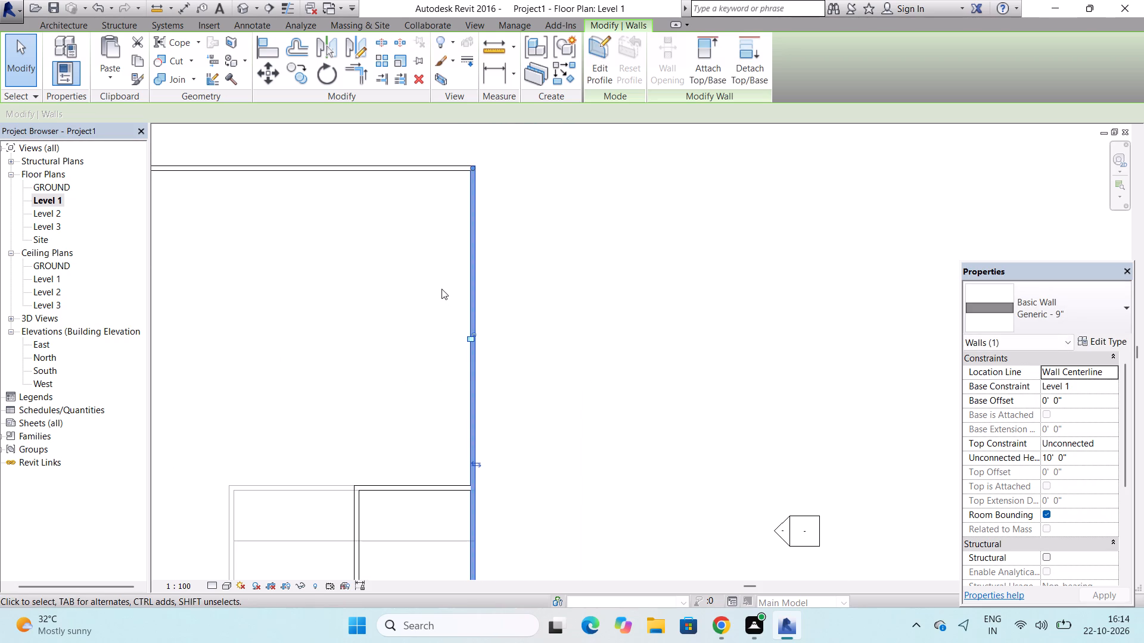
pyautogui.scroll(-3, 442, 289)
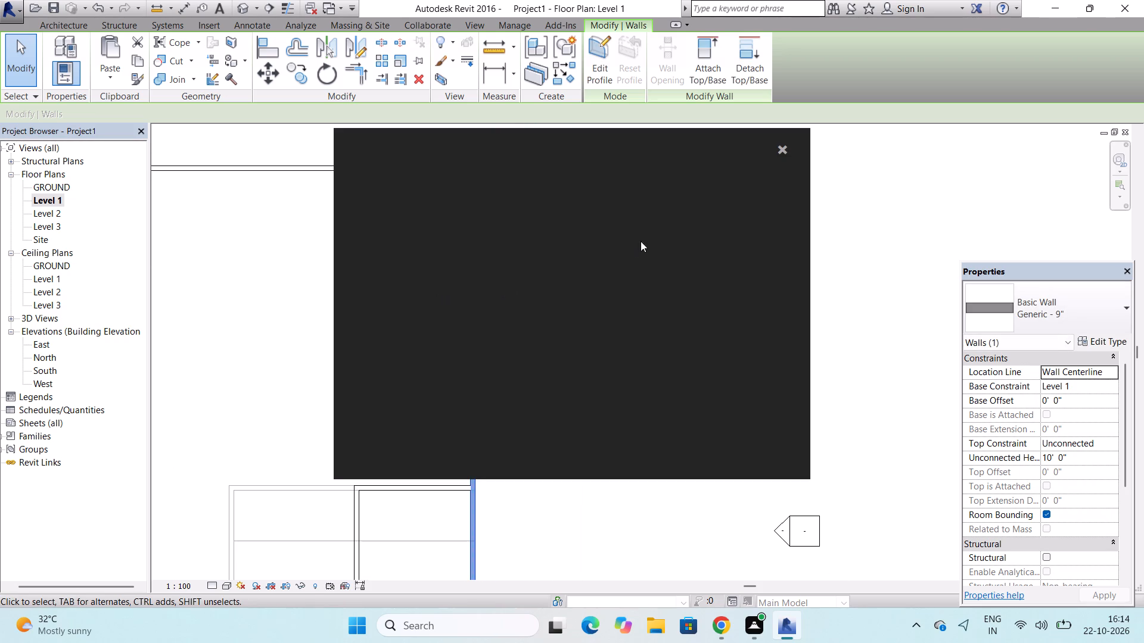
pyautogui.click(782, 150)
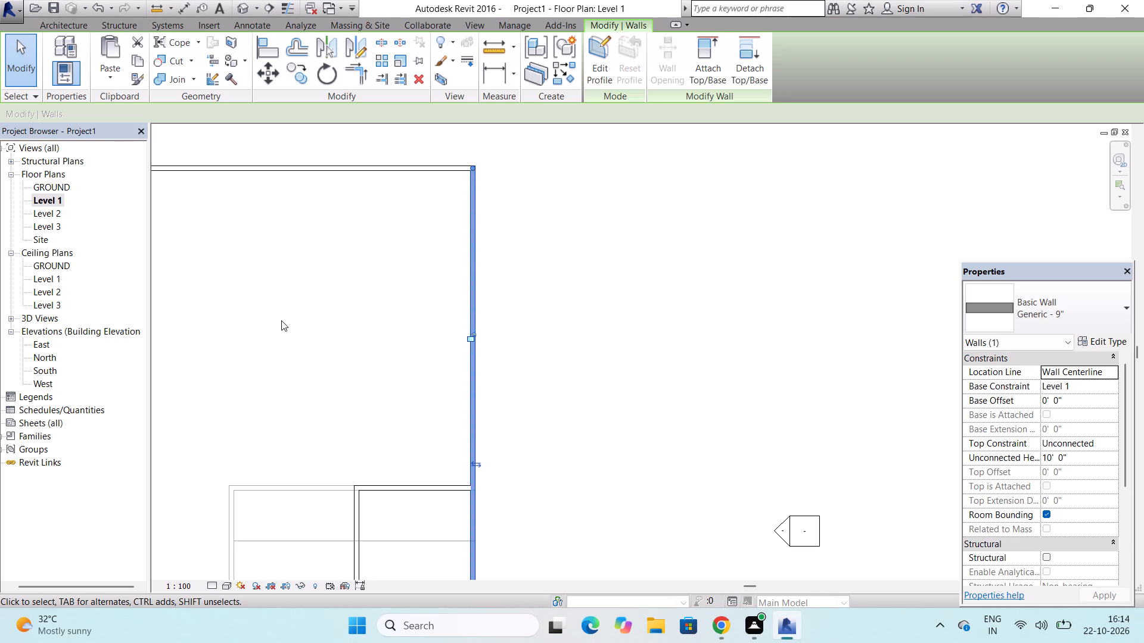
# Start a 600 x 1200mm grid compound ceiling on Level 1, picking the outer edges of the north and west walls as boundary lines.
pyautogui.scroll(-4, 281, 320)
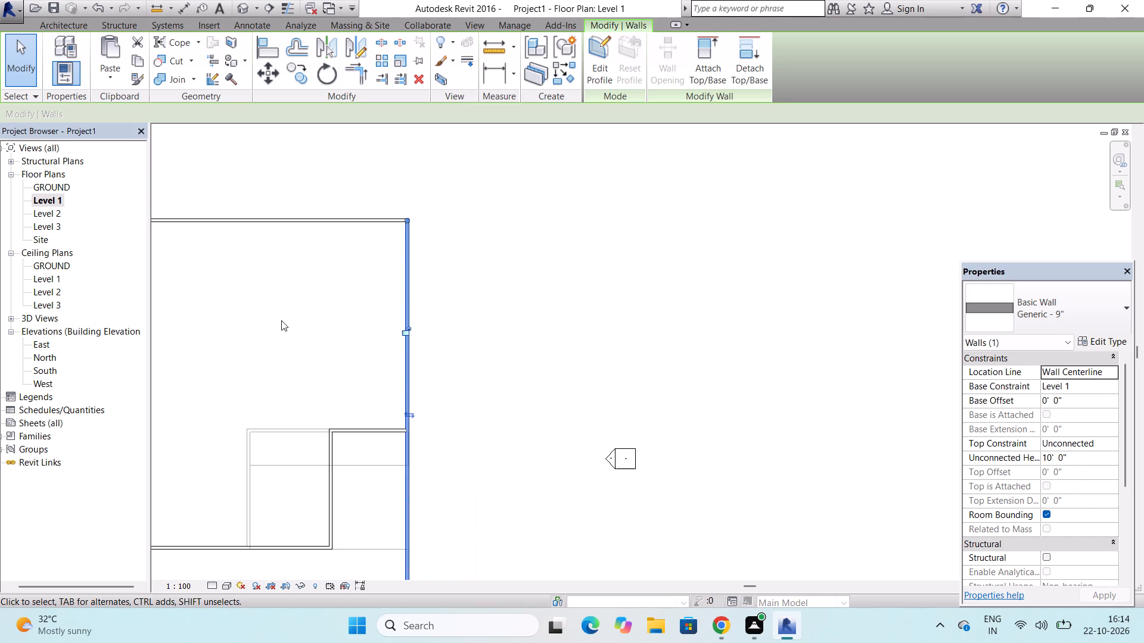
pyautogui.scroll(-4, 281, 320)
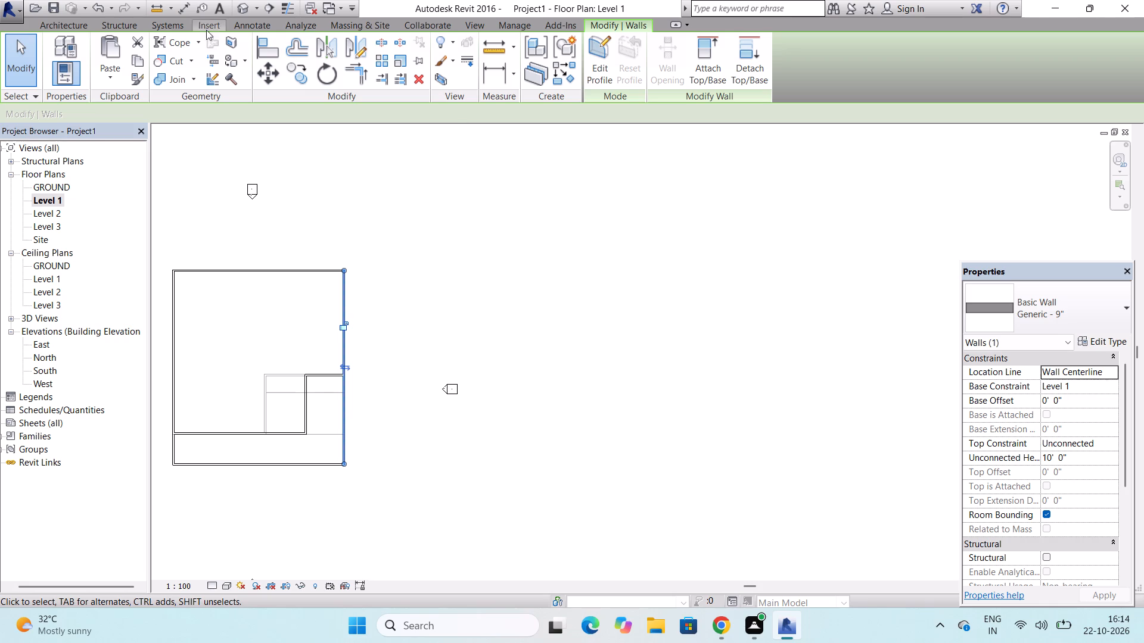
pyautogui.click(47, 28)
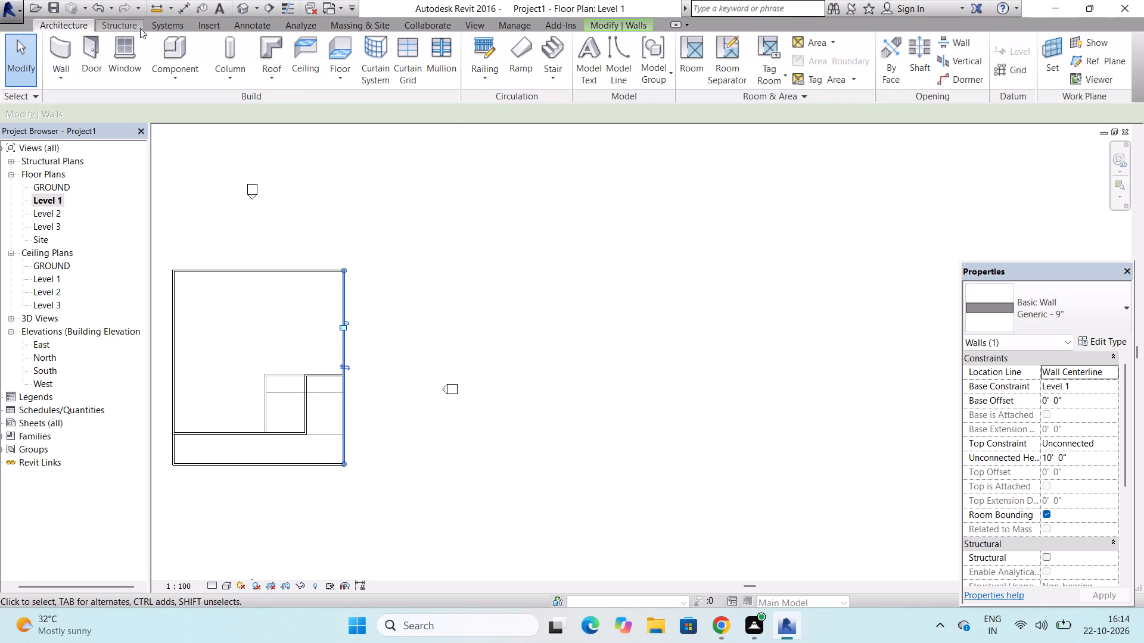
pyautogui.click(312, 67)
pyautogui.click(640, 65)
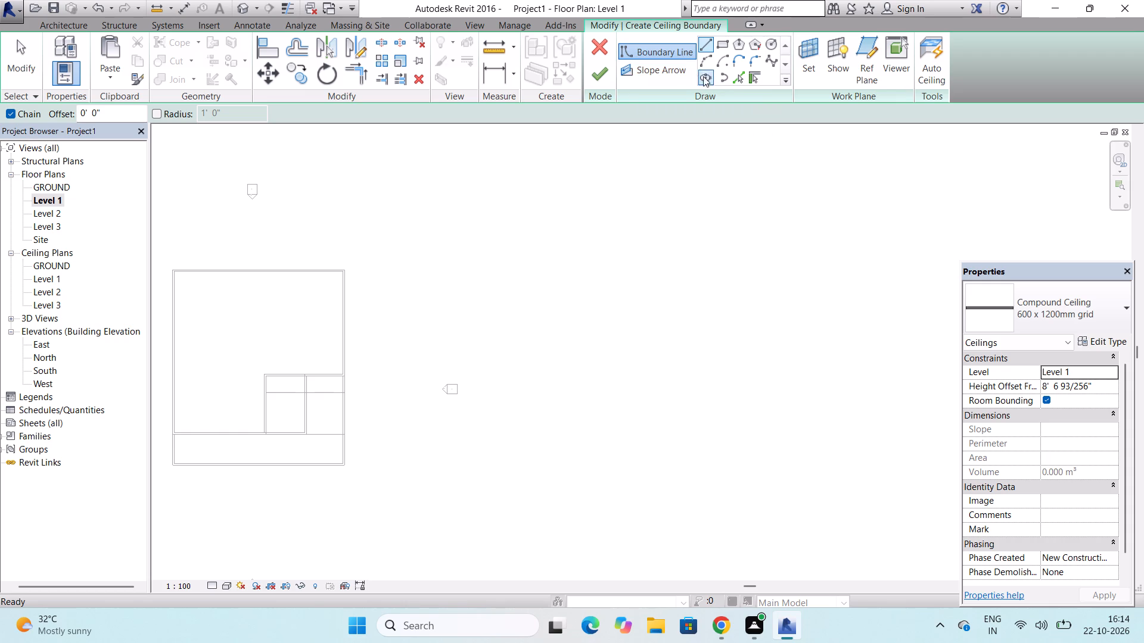
pyautogui.click(744, 77)
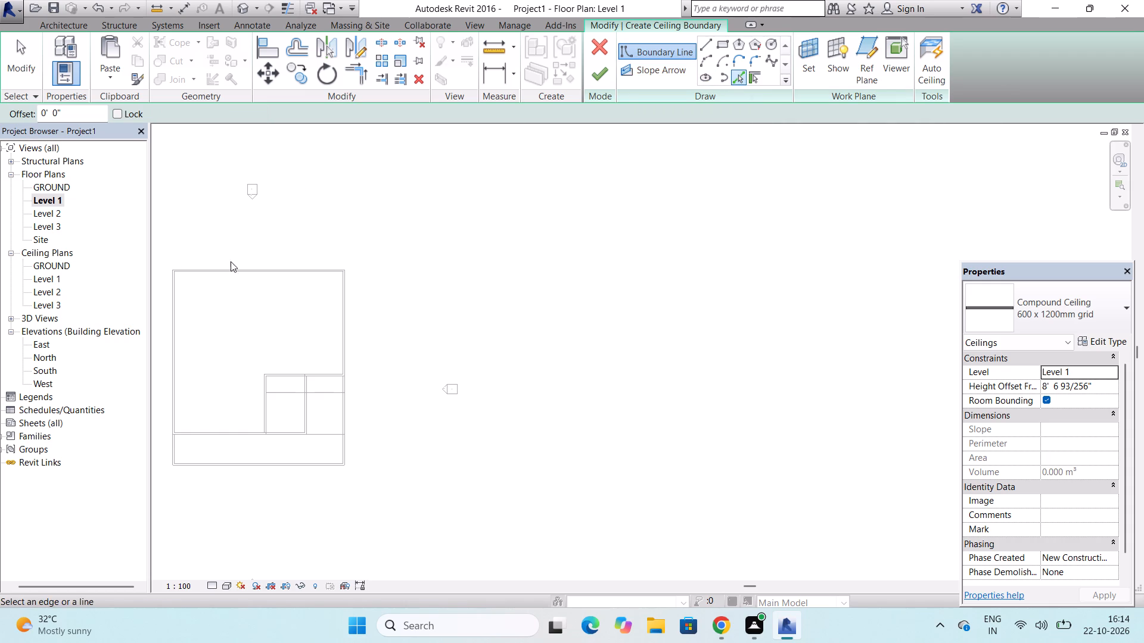
pyautogui.scroll(3, 222, 288)
pyautogui.scroll(6, 236, 239)
pyautogui.click(243, 274)
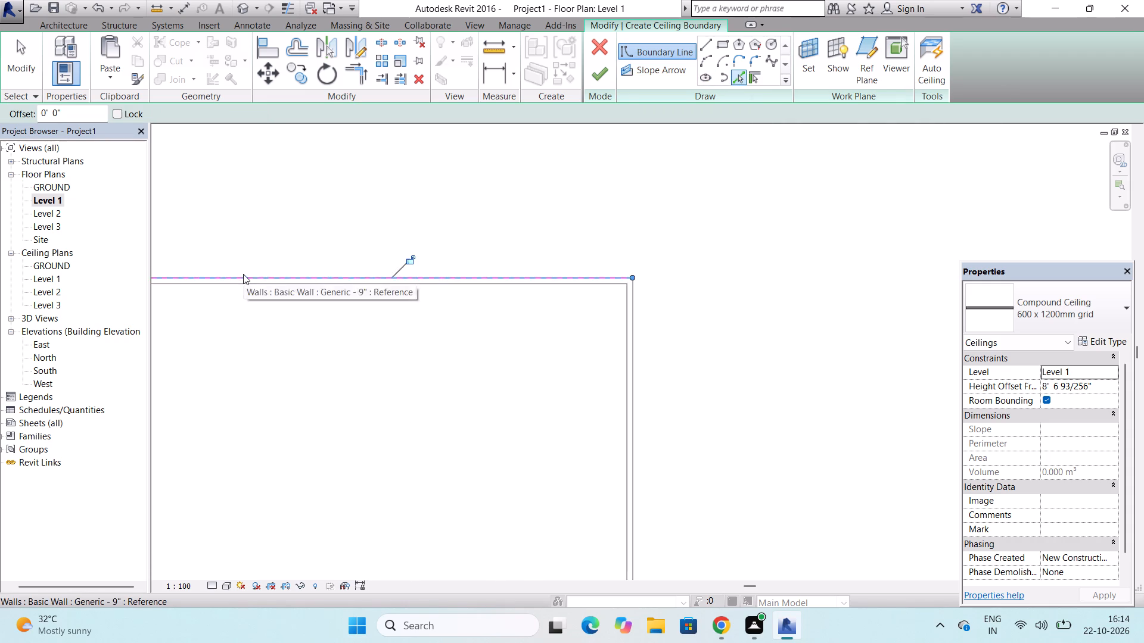
pyautogui.scroll(-6, 732, 229)
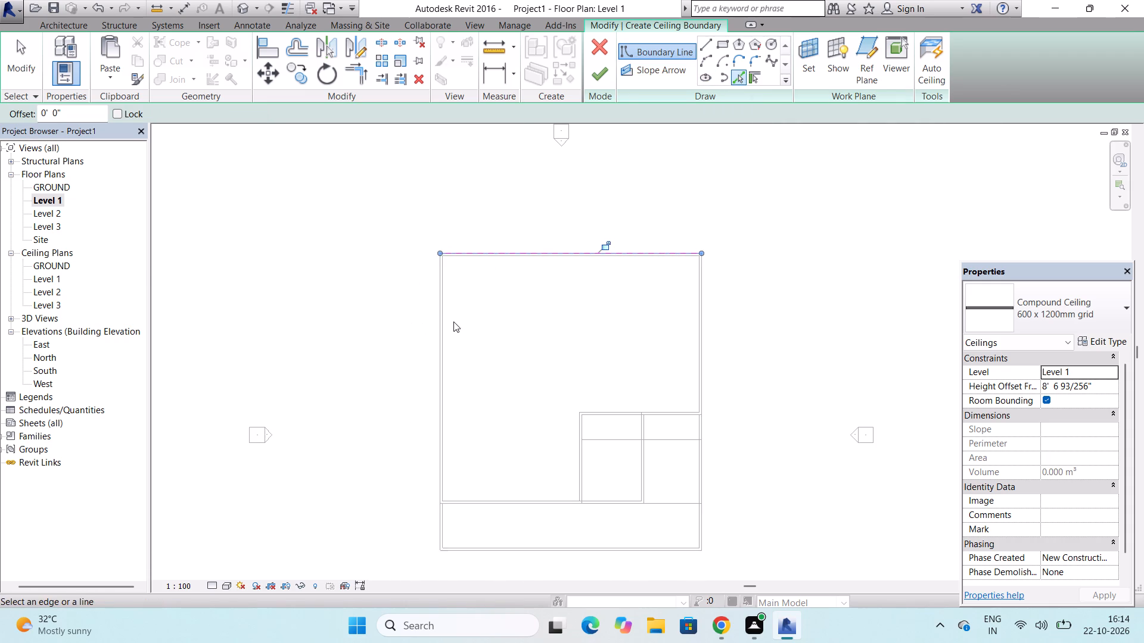
pyautogui.scroll(5, 453, 321)
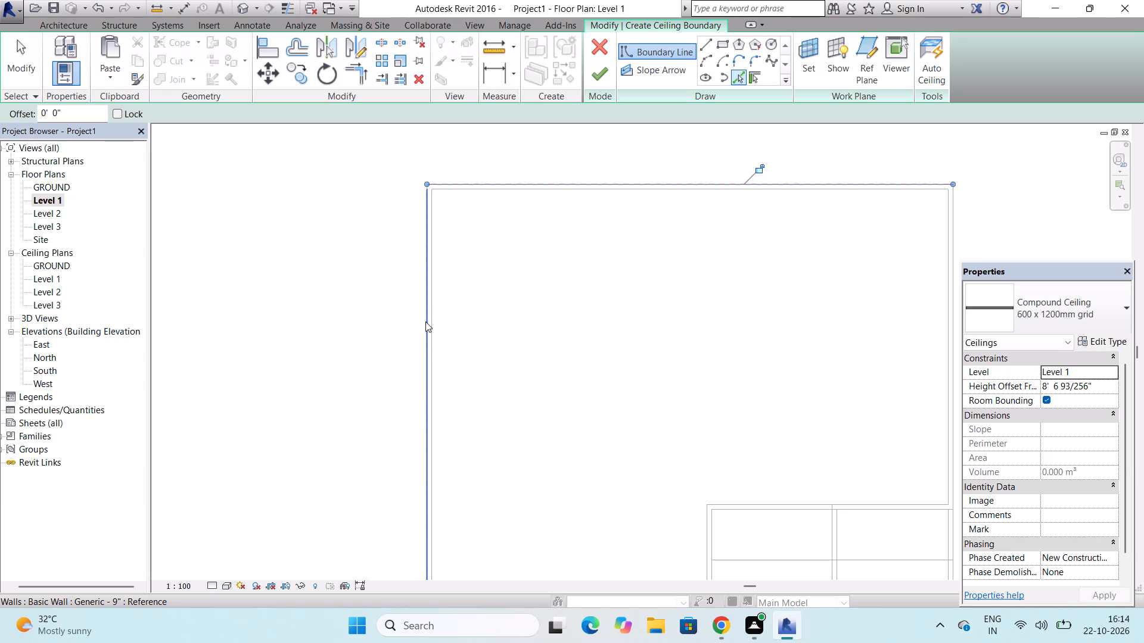
pyautogui.click(425, 321)
# Add the outer edges of the south and east walls to the ceiling boundary and finish the ceiling.
pyautogui.scroll(-8, 386, 221)
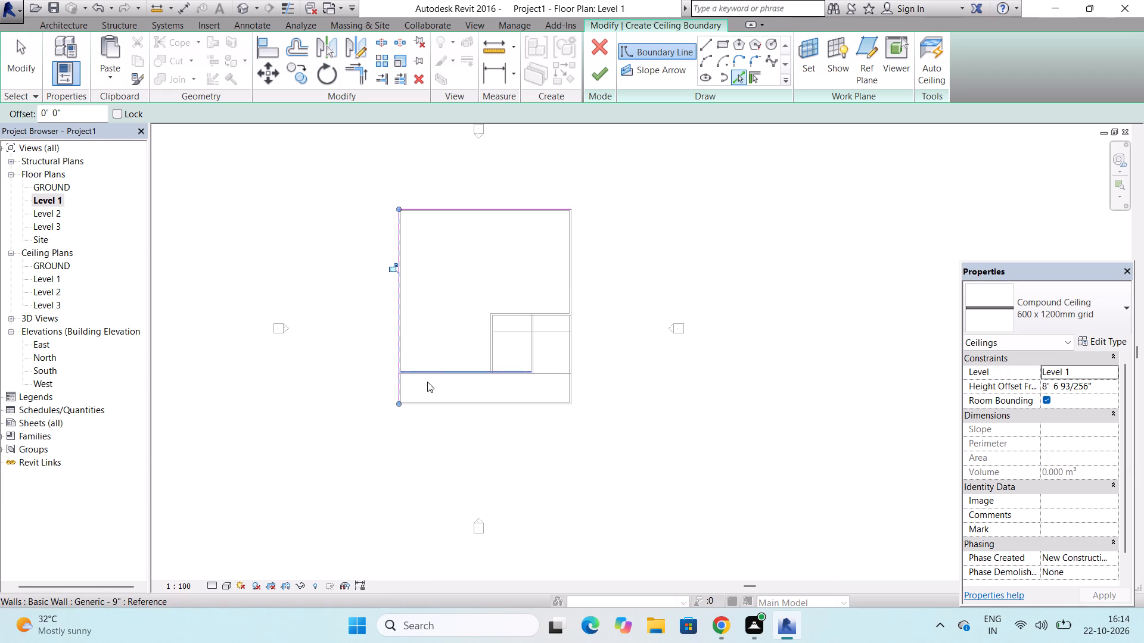
pyautogui.scroll(6, 441, 400)
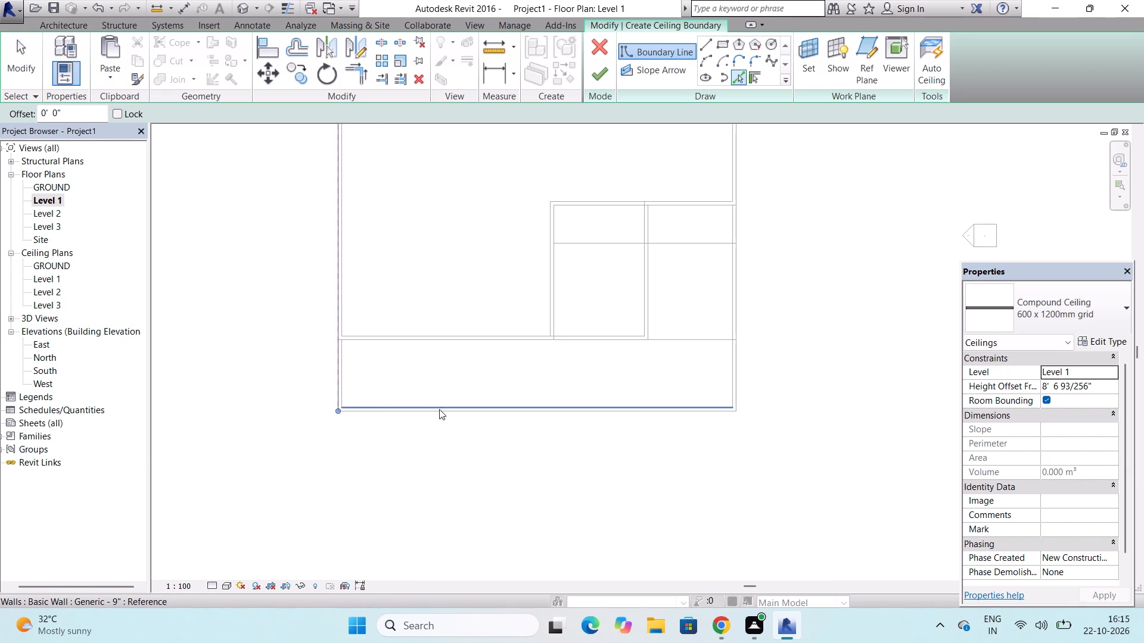
pyautogui.scroll(3, 439, 409)
pyautogui.click(439, 412)
pyautogui.scroll(-5, 439, 412)
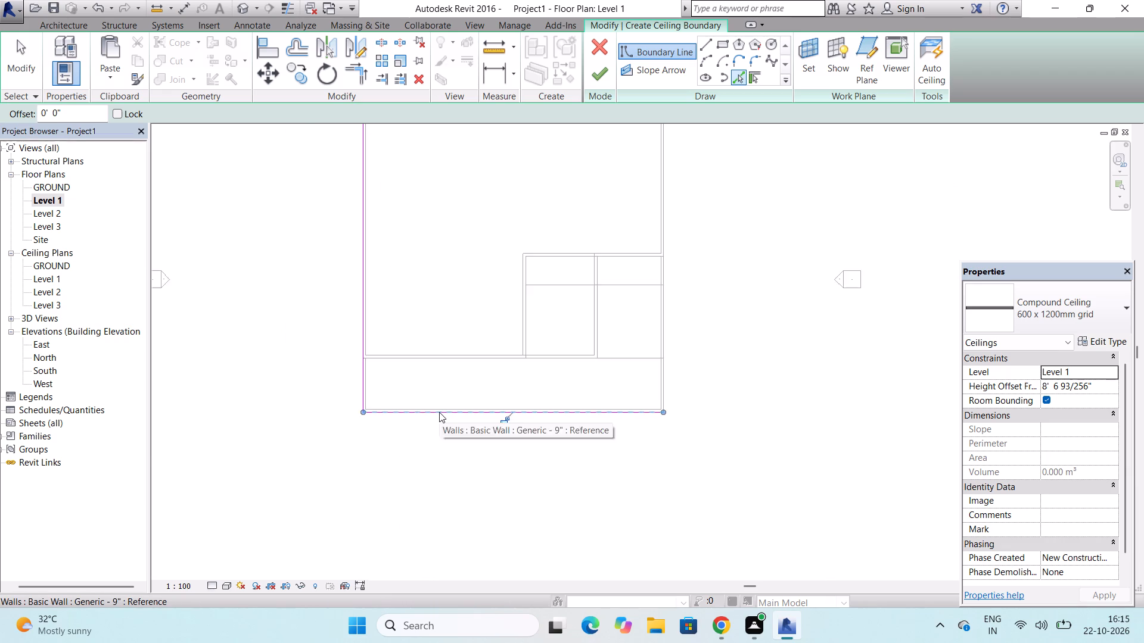
pyautogui.scroll(-4, 439, 412)
pyautogui.scroll(5, 591, 269)
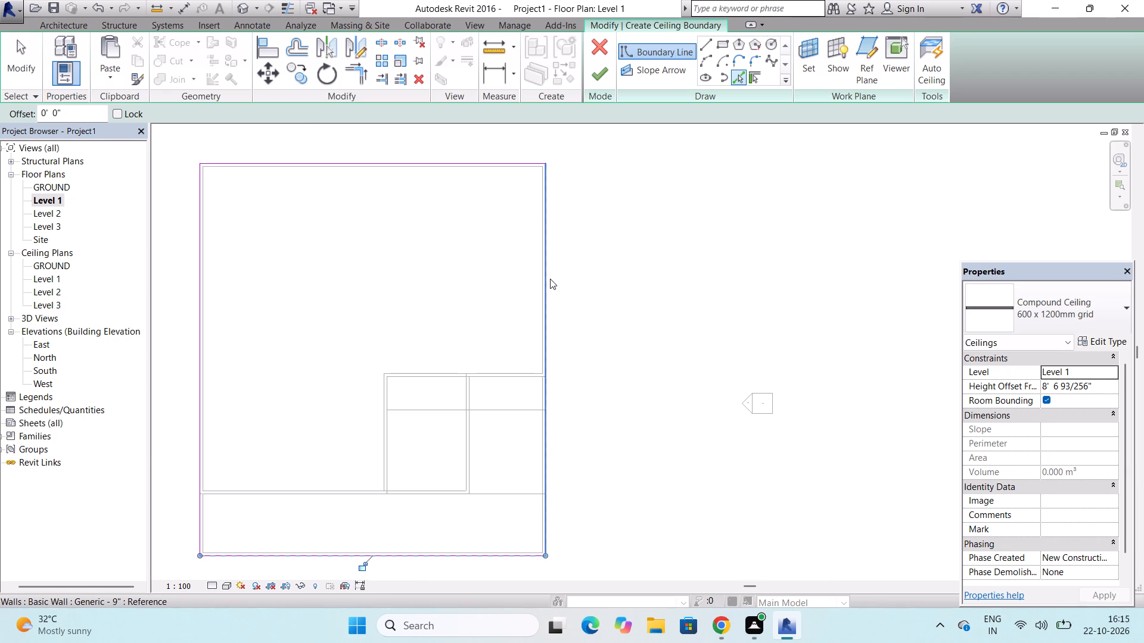
pyautogui.click(549, 280)
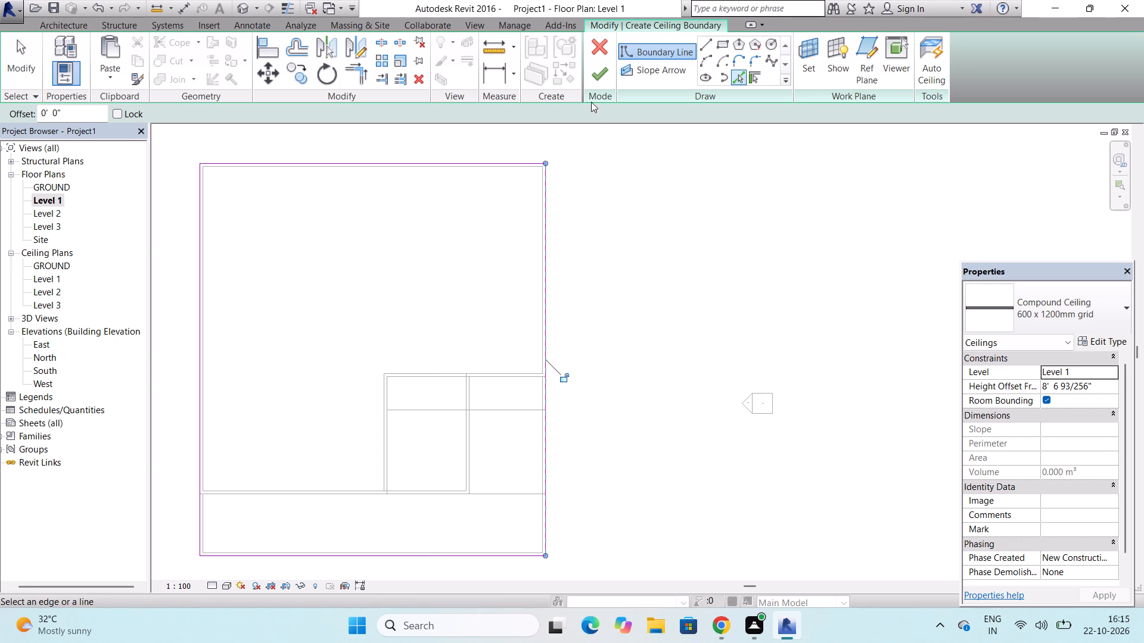
pyautogui.click(602, 69)
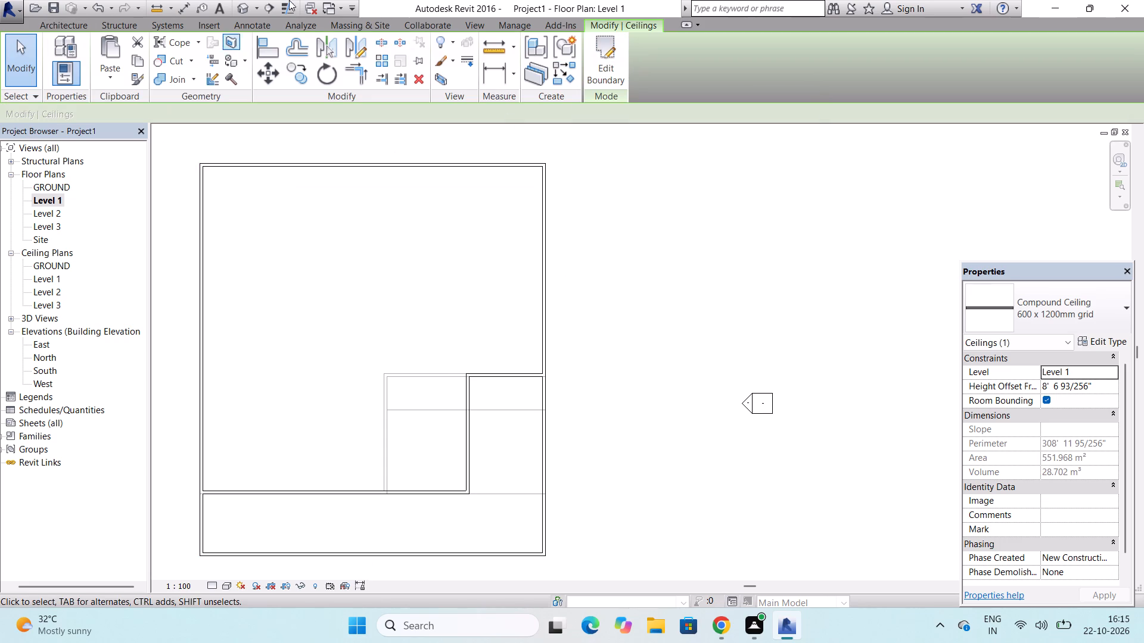
# Examine the new ceiling and the overhanging south-east corner of the Level 1 walls in the 3D view.
pyautogui.click(238, 9)
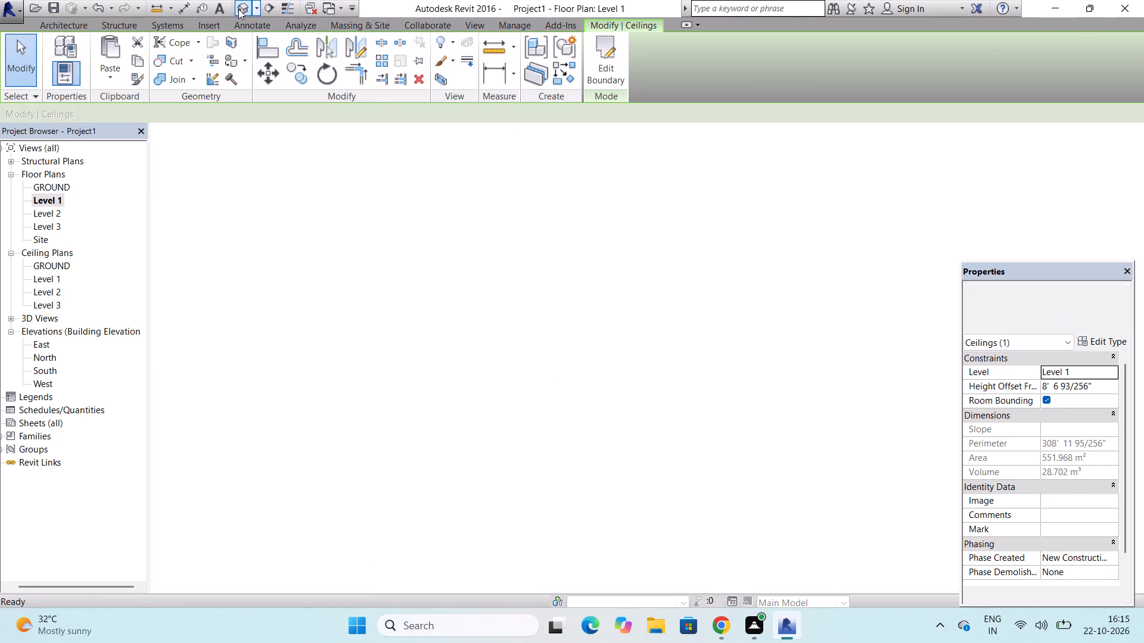
pyautogui.scroll(5, 373, 268)
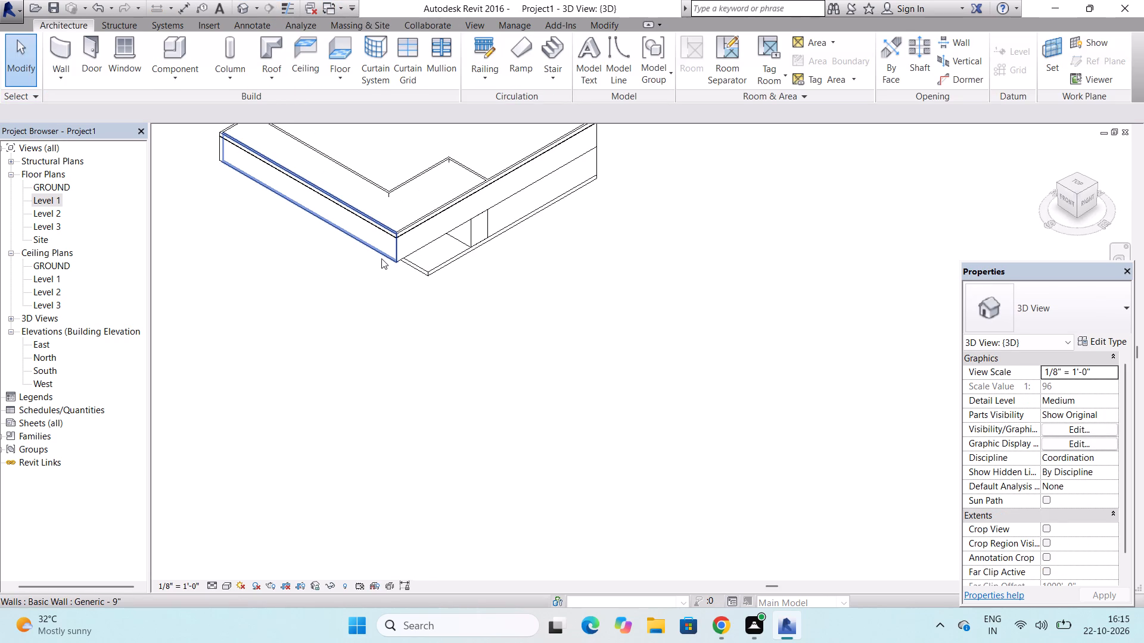
pyautogui.scroll(-4, 381, 258)
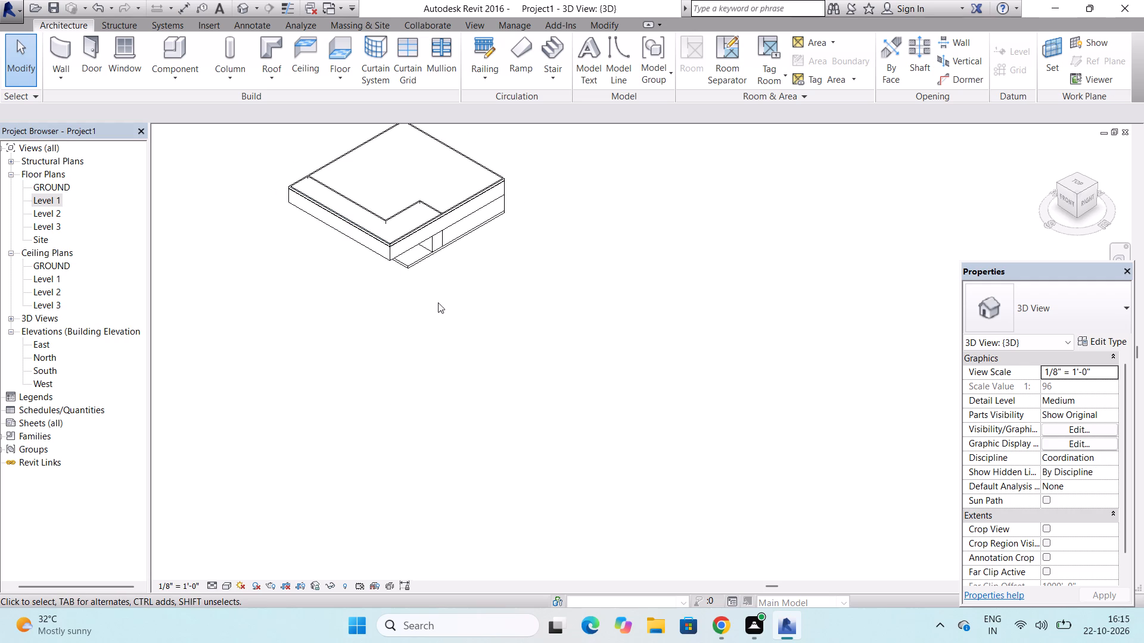
pyautogui.scroll(11, 383, 251)
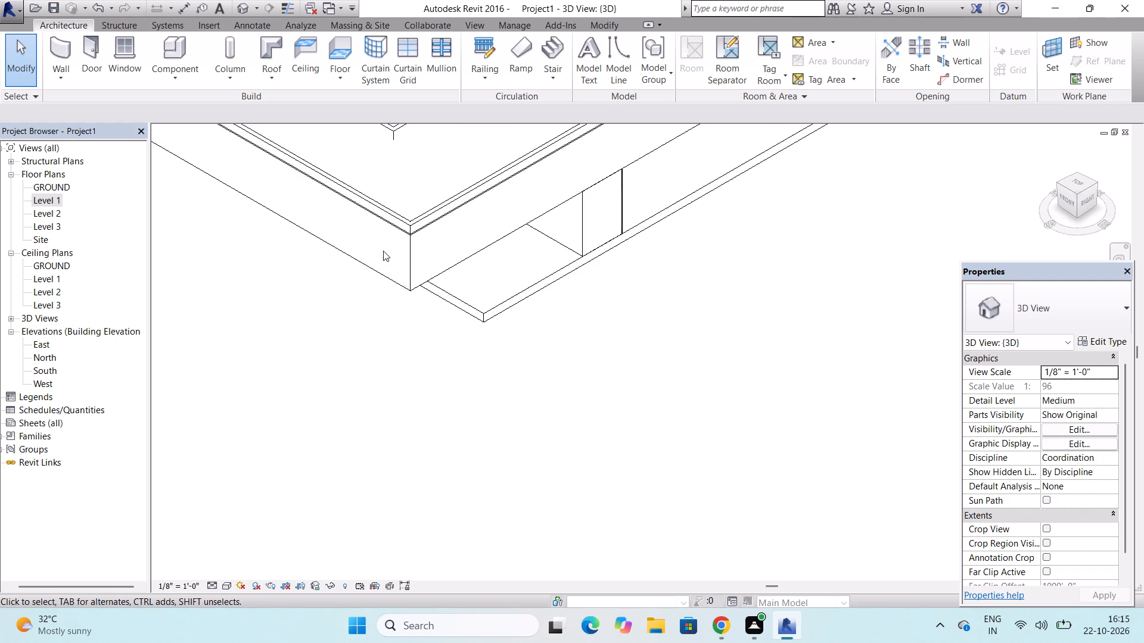
pyautogui.scroll(3, 383, 251)
pyautogui.press('Escape')
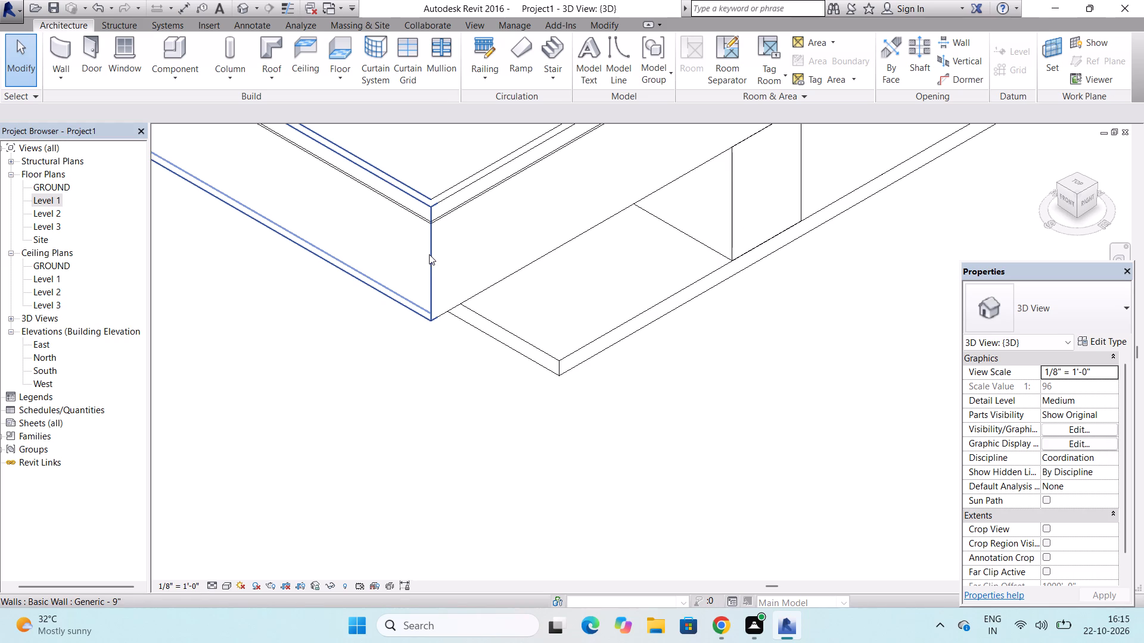
pyautogui.scroll(-11, 429, 254)
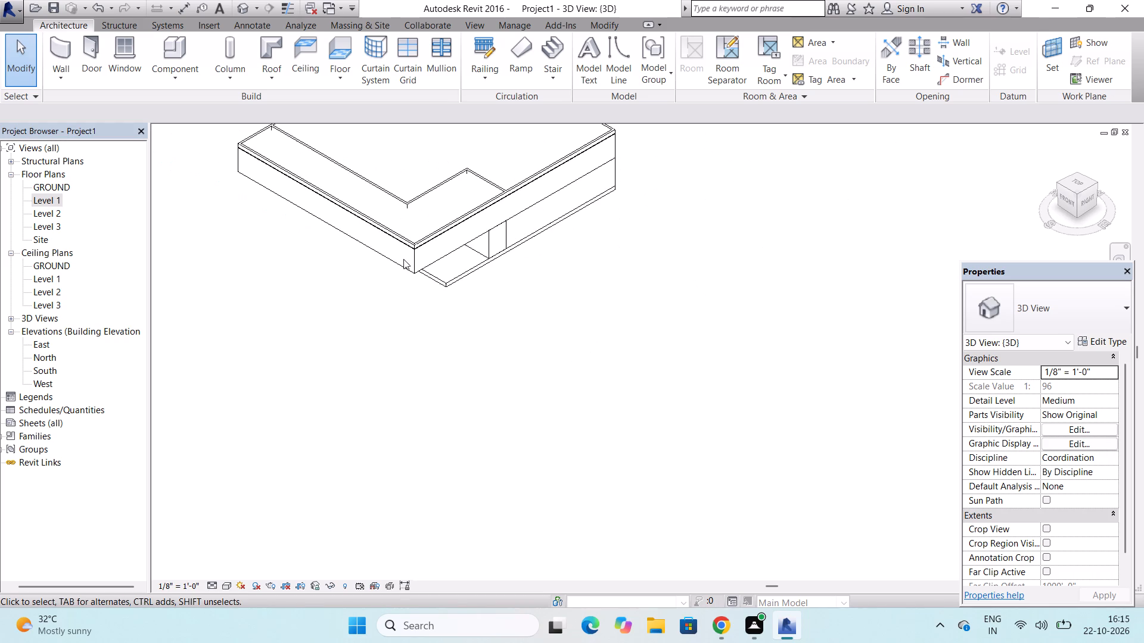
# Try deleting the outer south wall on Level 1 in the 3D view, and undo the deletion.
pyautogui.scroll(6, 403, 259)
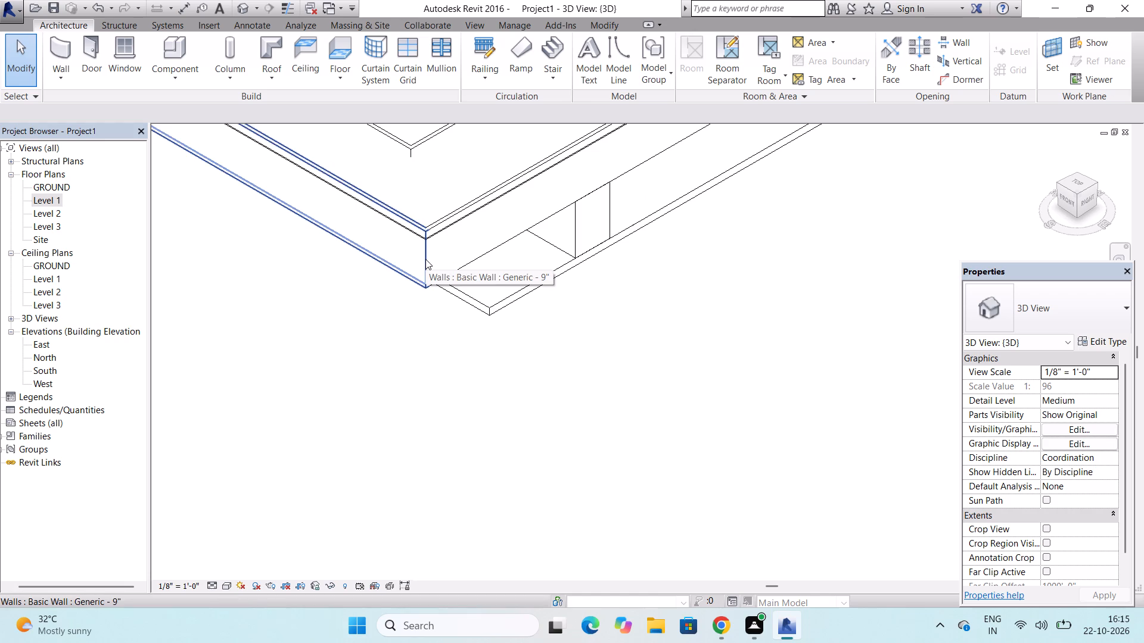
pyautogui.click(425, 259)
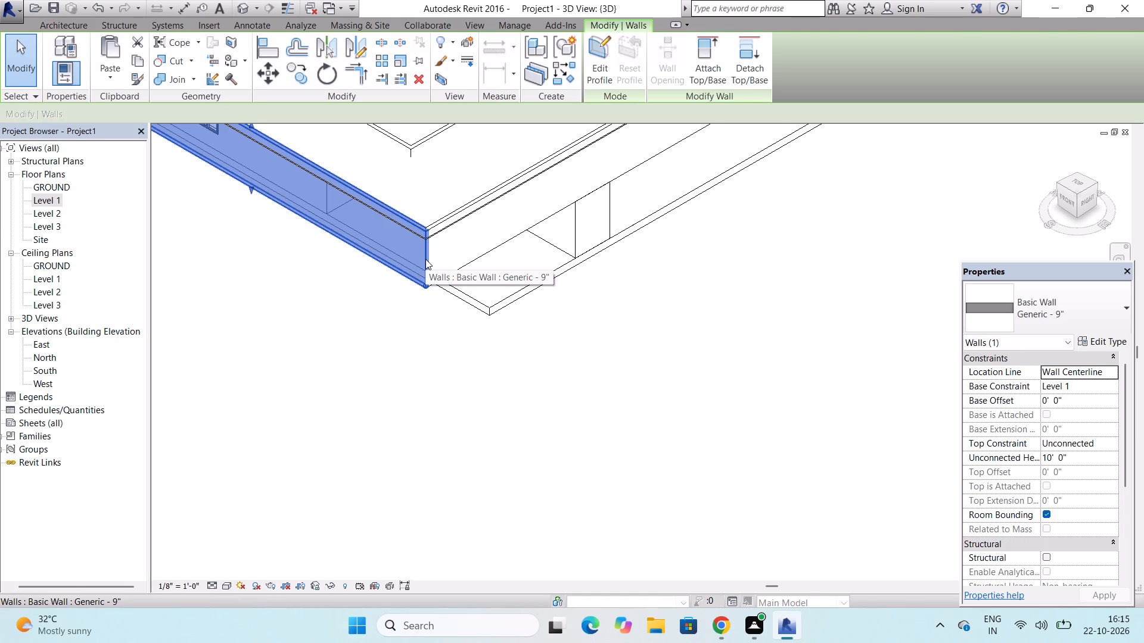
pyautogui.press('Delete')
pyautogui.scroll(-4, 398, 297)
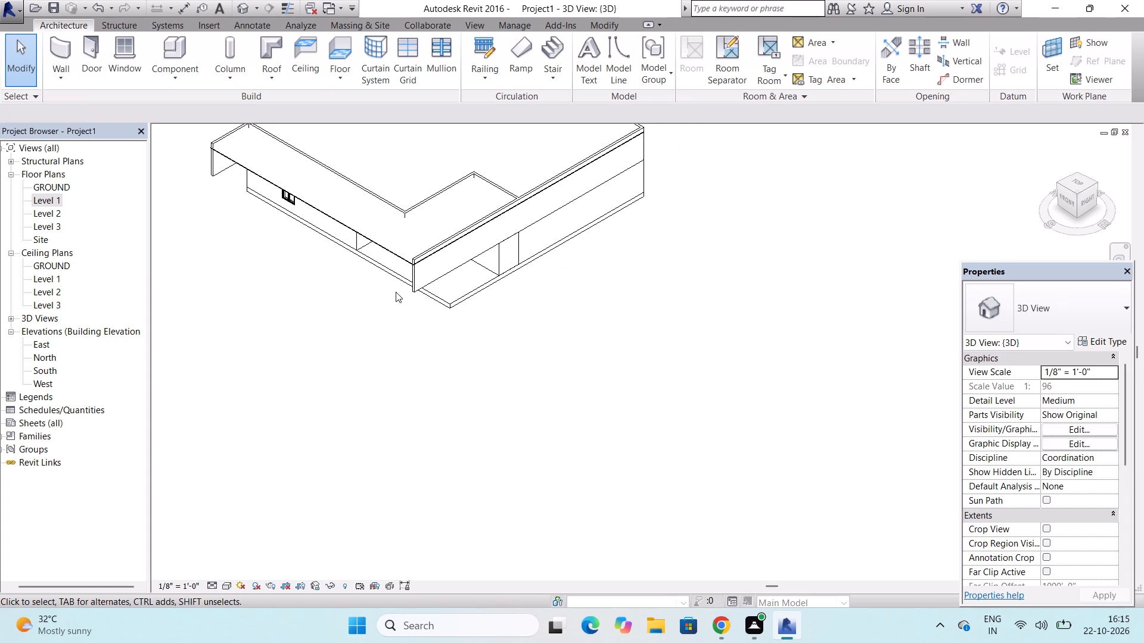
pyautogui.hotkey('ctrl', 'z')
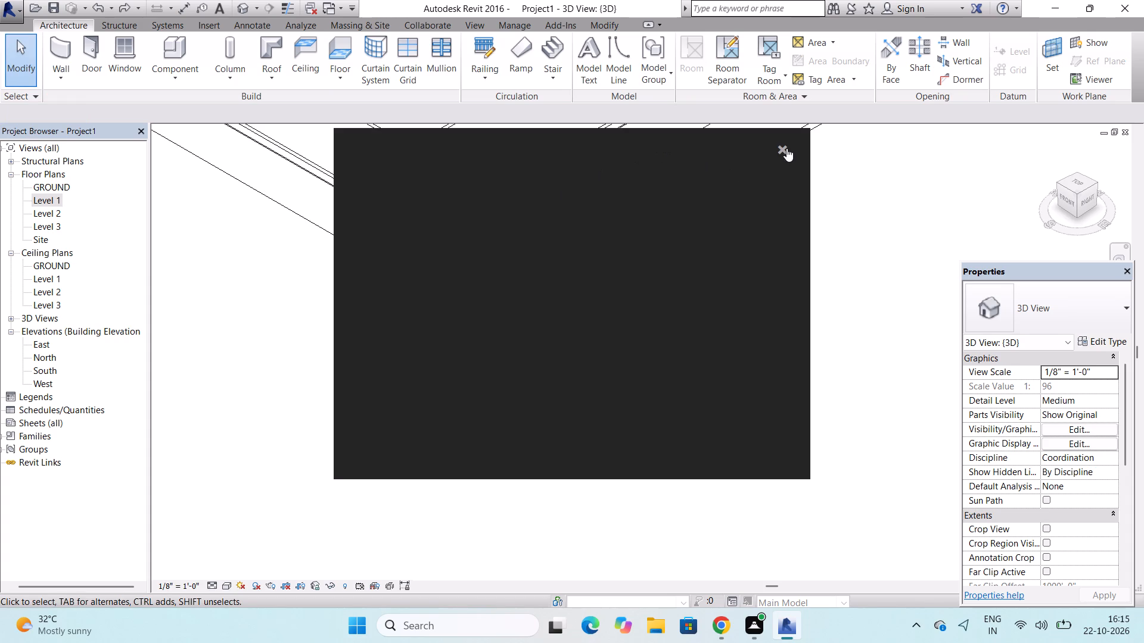
# Dismiss the Autodesk Genuine notification card.
pyautogui.click(786, 148)
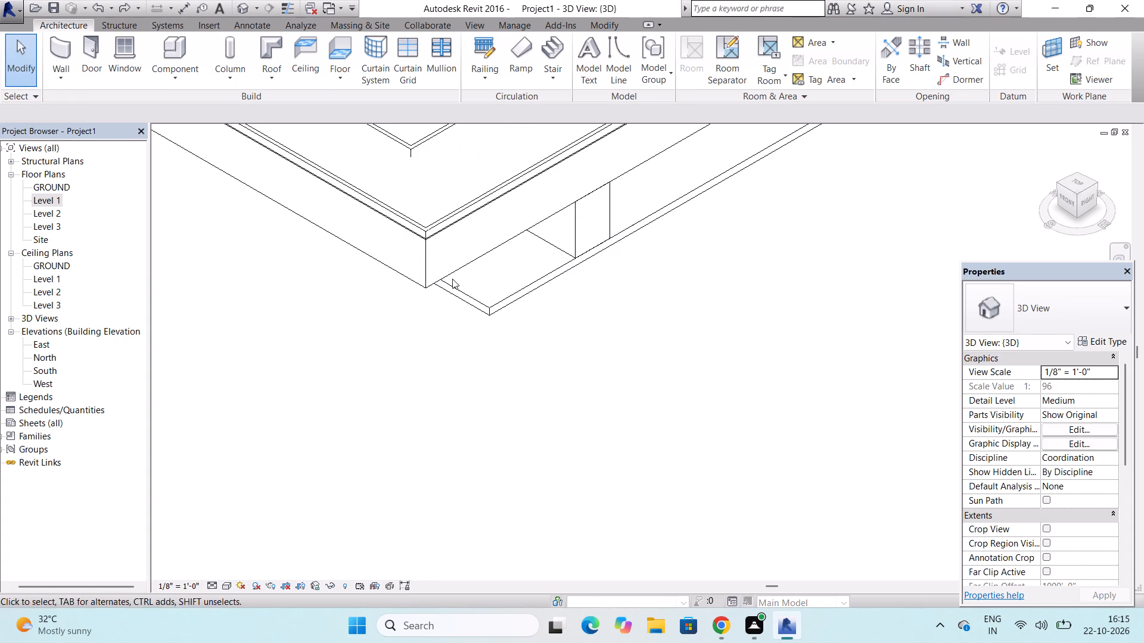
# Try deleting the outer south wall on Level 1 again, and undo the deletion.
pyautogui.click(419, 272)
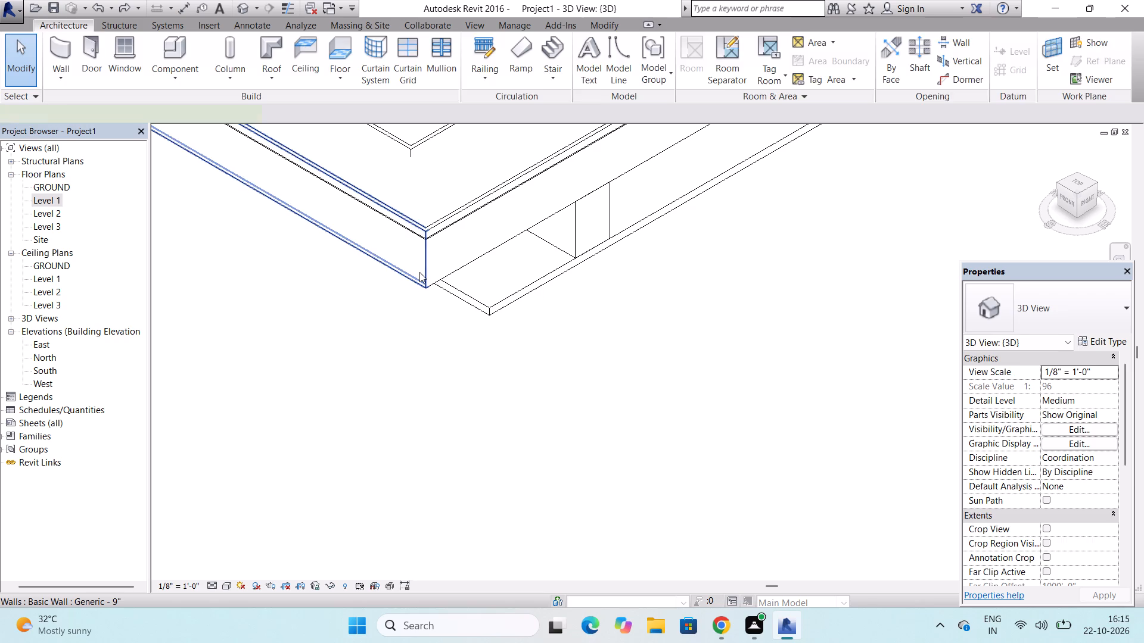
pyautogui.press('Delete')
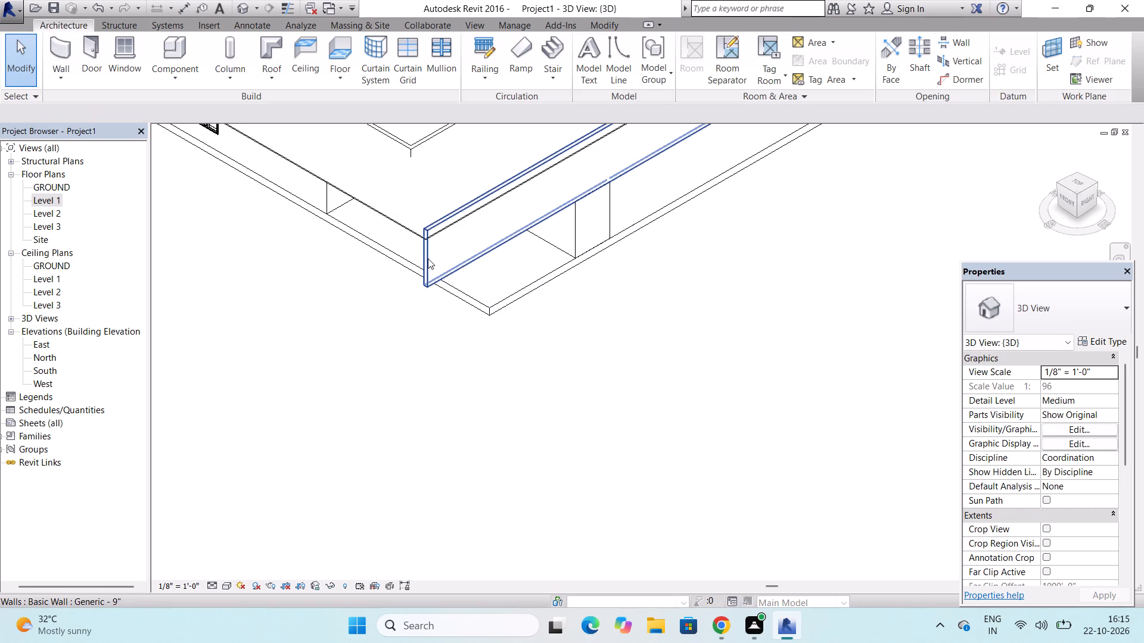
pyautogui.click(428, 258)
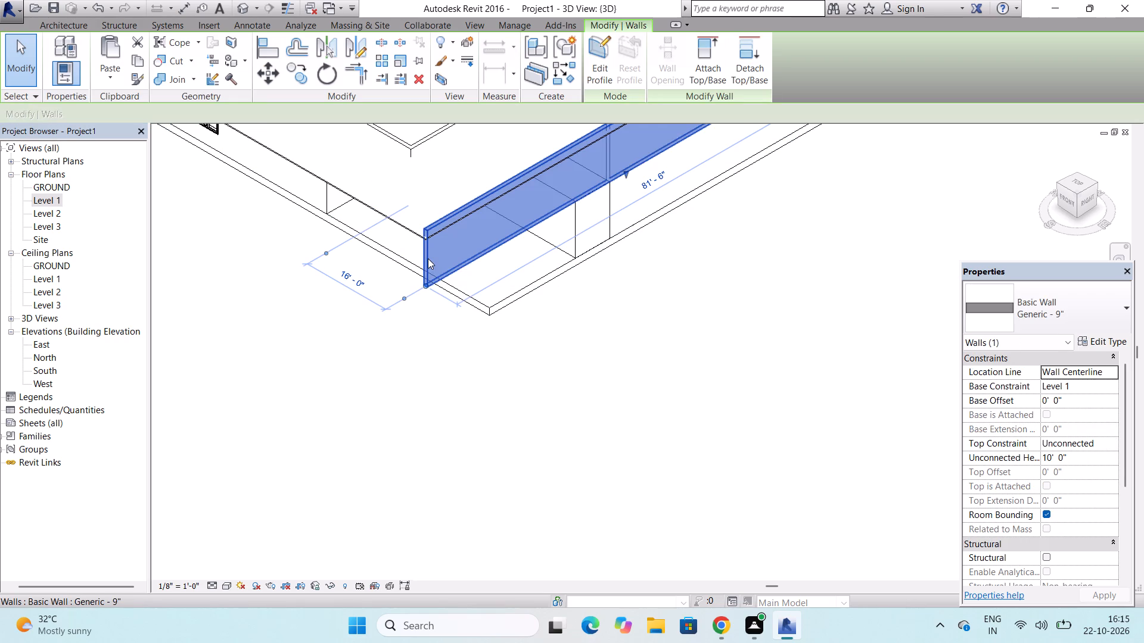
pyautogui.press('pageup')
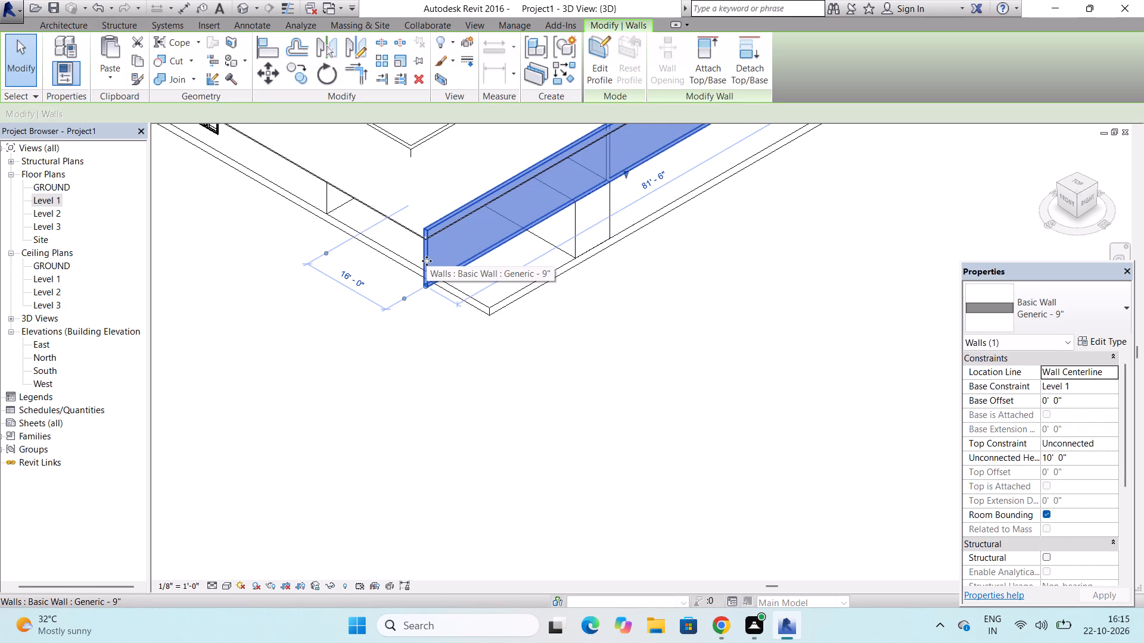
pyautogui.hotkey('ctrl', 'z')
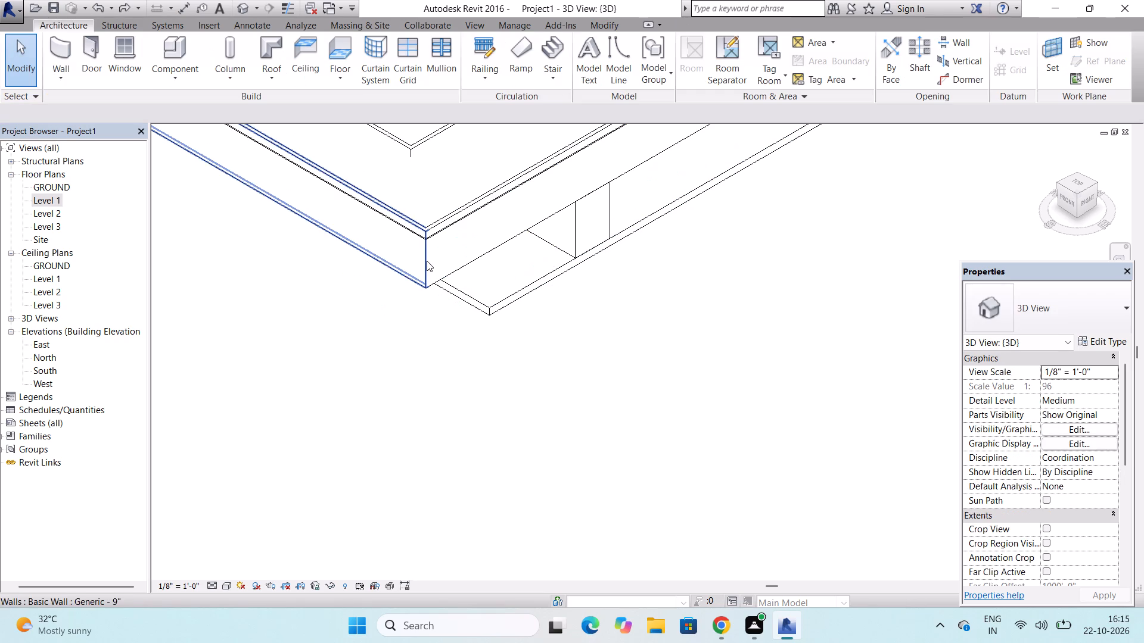
# Edit the ground floor slab's boundary in the Level 1 plan, moving its south edge out to the outer south wall, and finish the sketch.
pyautogui.scroll(-3, 200, 204)
pyautogui.scroll(-3, 312, 212)
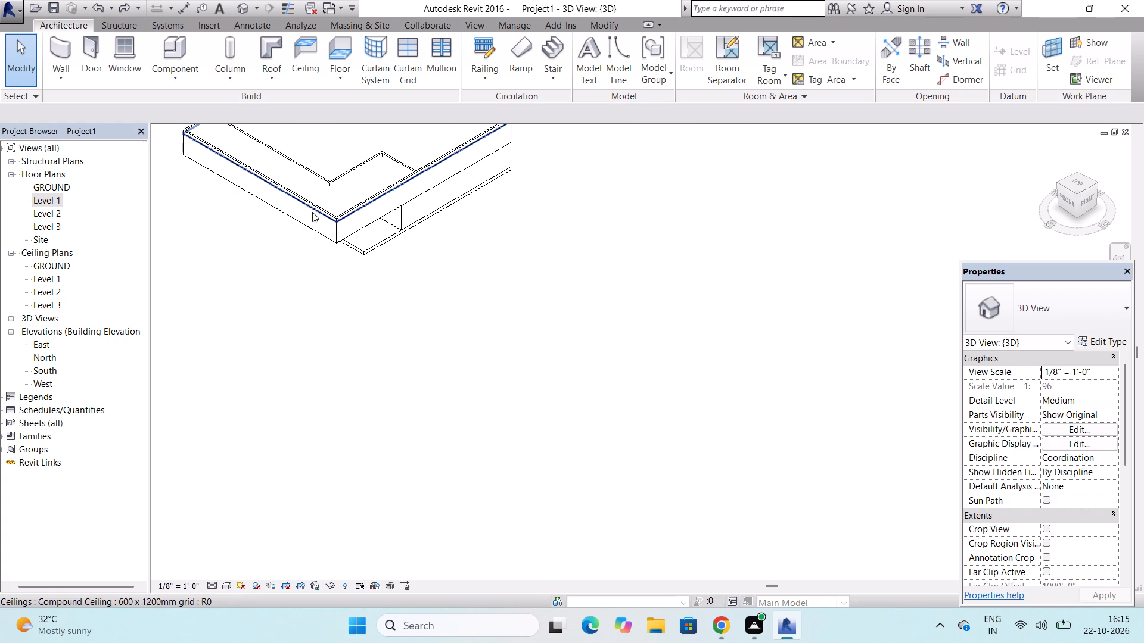
pyautogui.scroll(-1, 312, 212)
pyautogui.scroll(11, 304, 185)
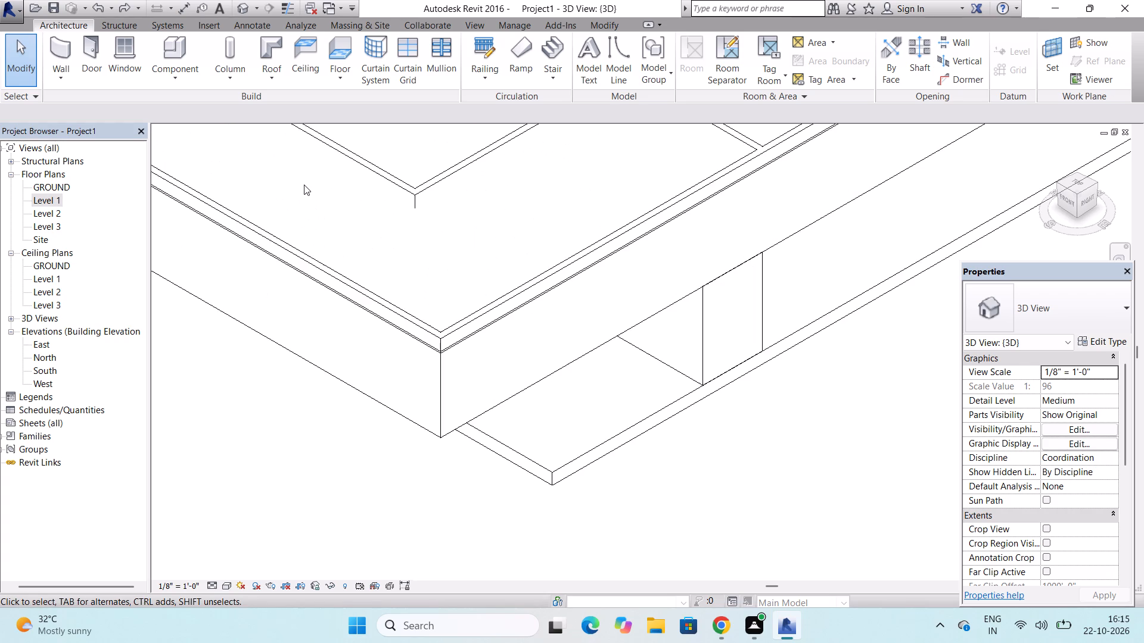
pyautogui.scroll(-7, 304, 184)
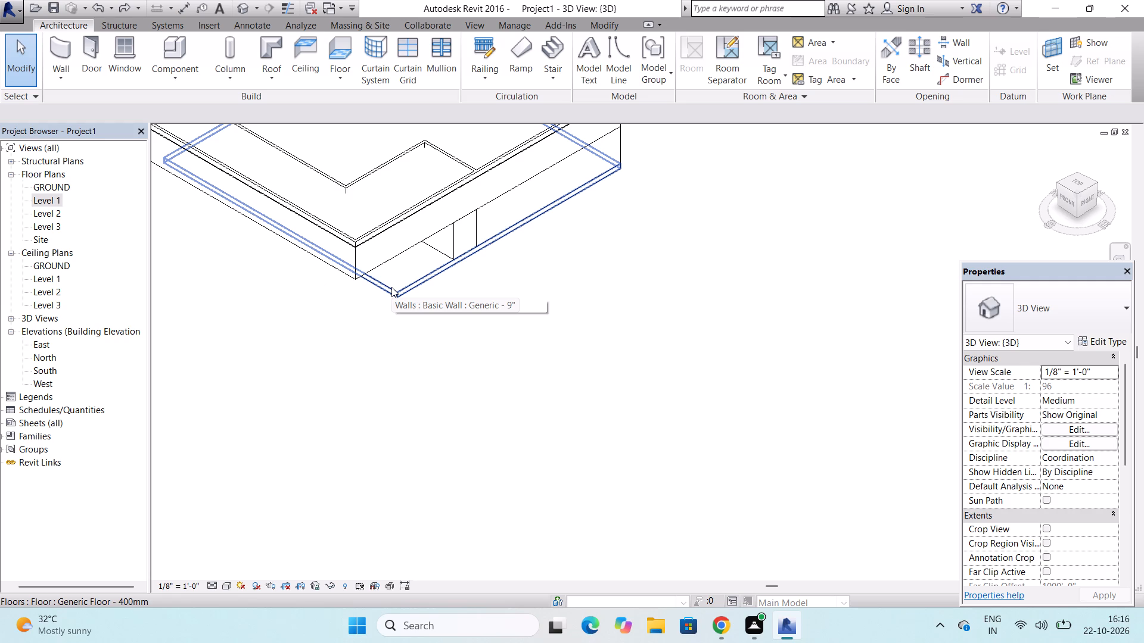
pyautogui.doubleClick(391, 287)
pyautogui.click(391, 287)
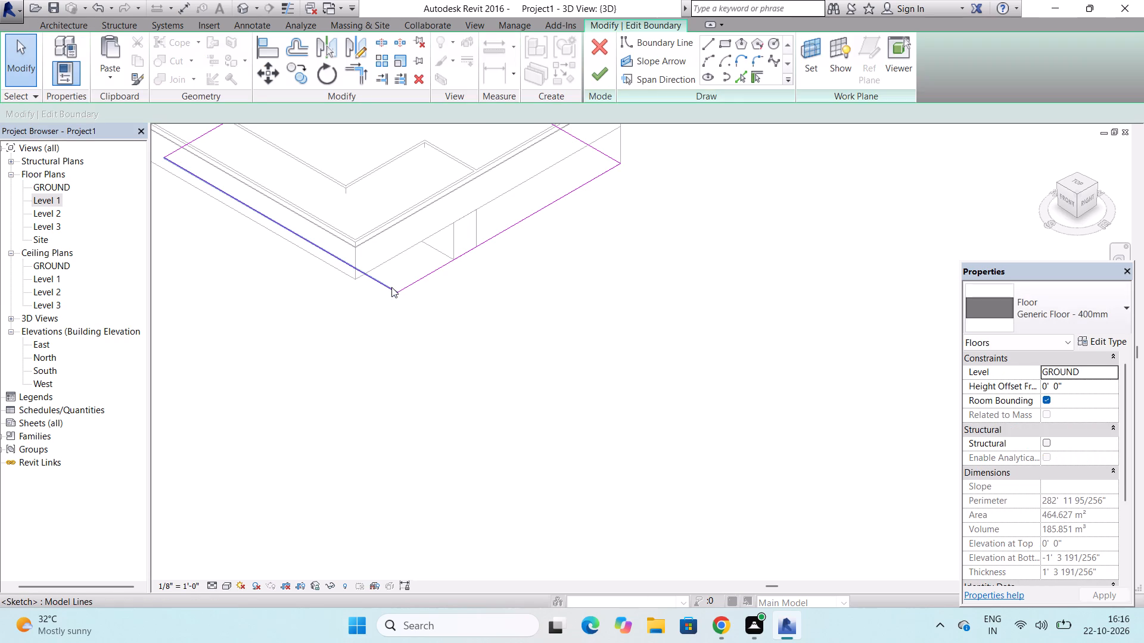
pyautogui.doubleClick(51, 186)
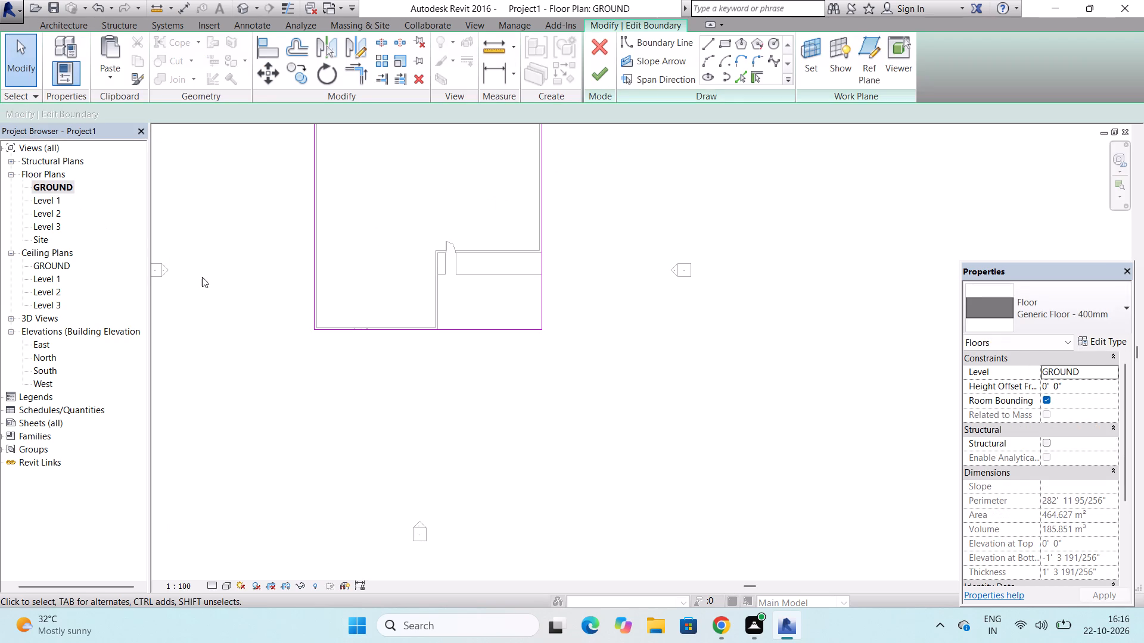
pyautogui.scroll(2, 496, 333)
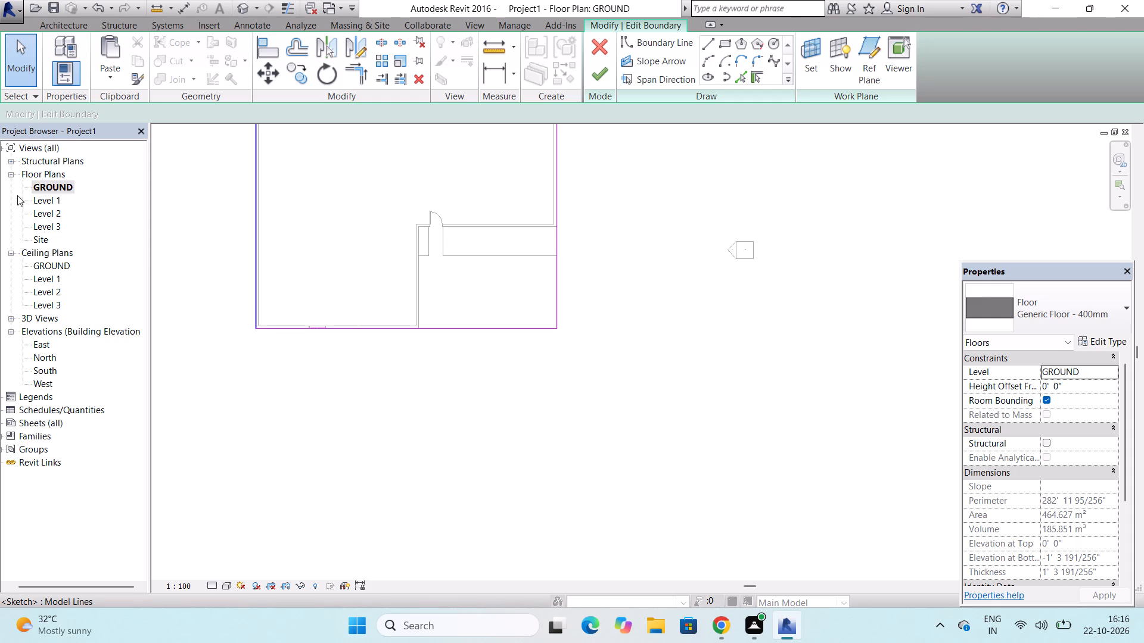
pyautogui.doubleClick(35, 195)
pyautogui.scroll(-1, 220, 232)
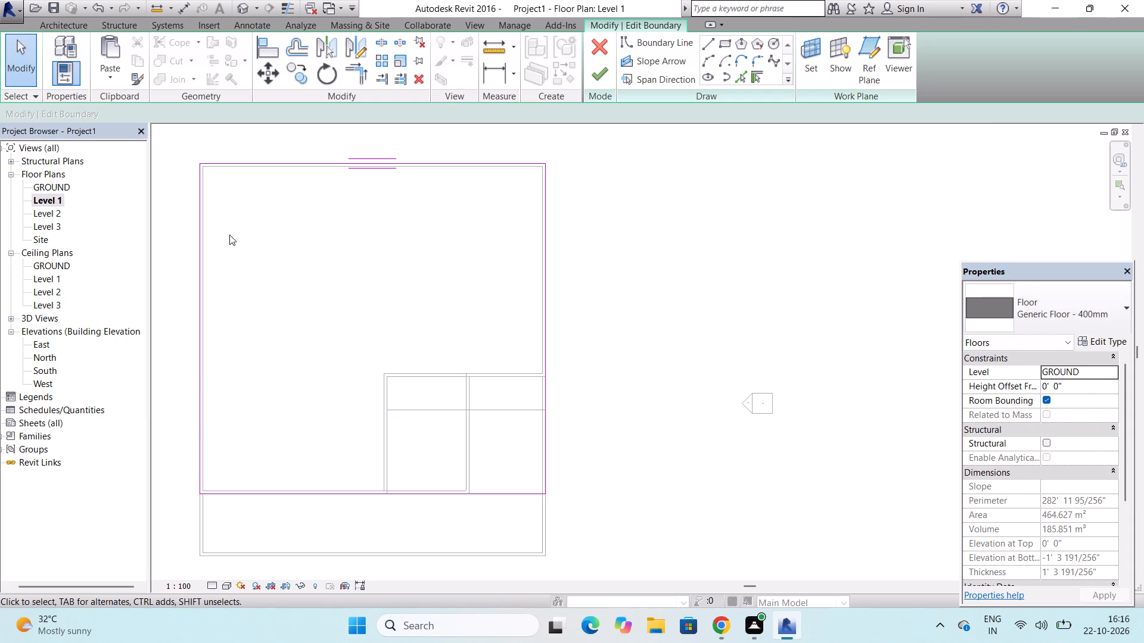
pyautogui.scroll(-1, 229, 235)
pyautogui.scroll(1, 332, 449)
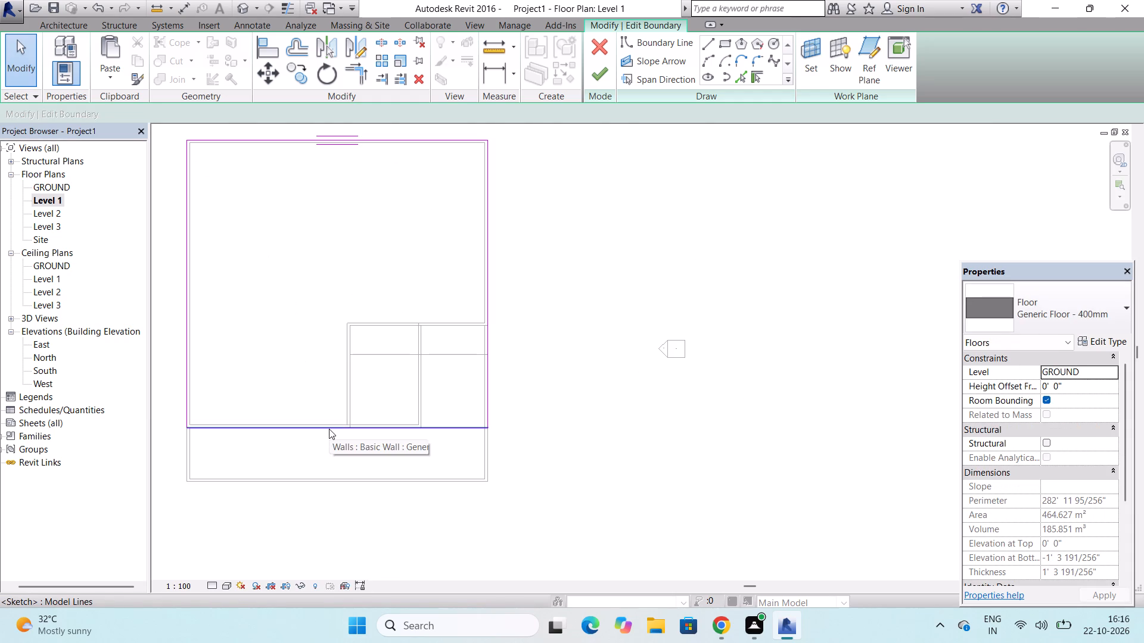
pyautogui.moveTo(329, 429); pyautogui.dragTo(331, 488)
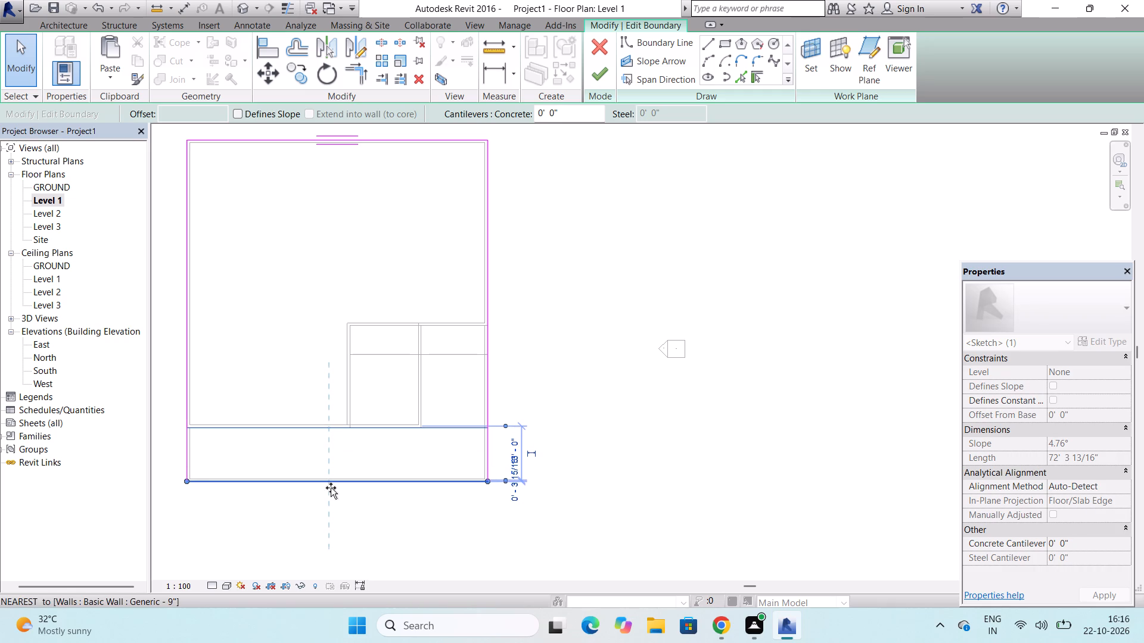
pyautogui.moveTo(331, 488); pyautogui.dragTo(331, 488)
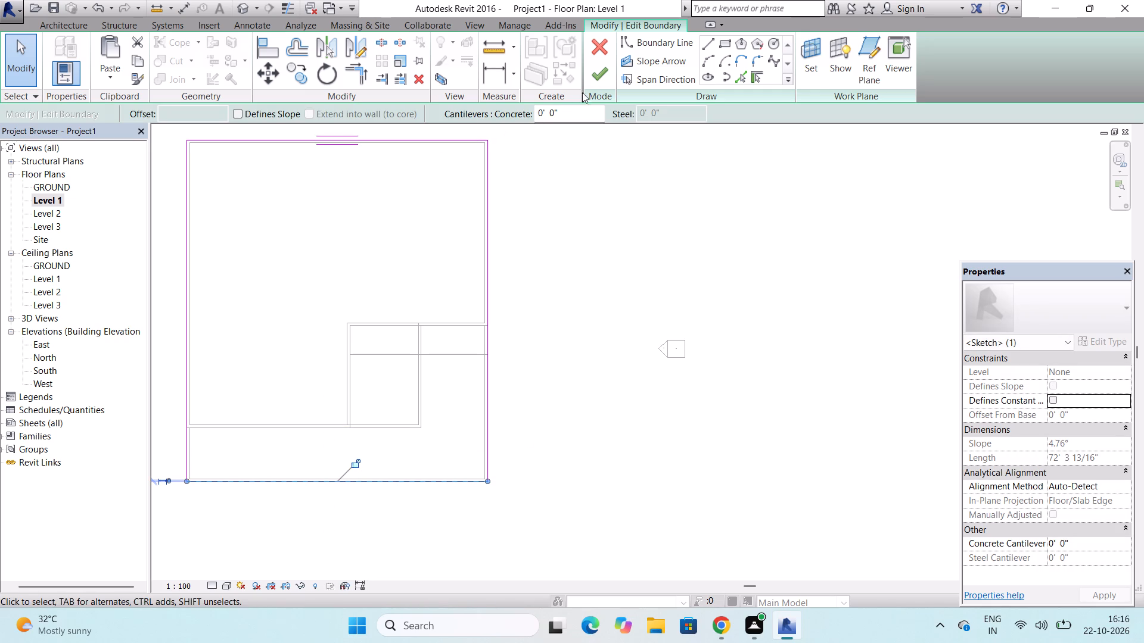
pyautogui.click(600, 73)
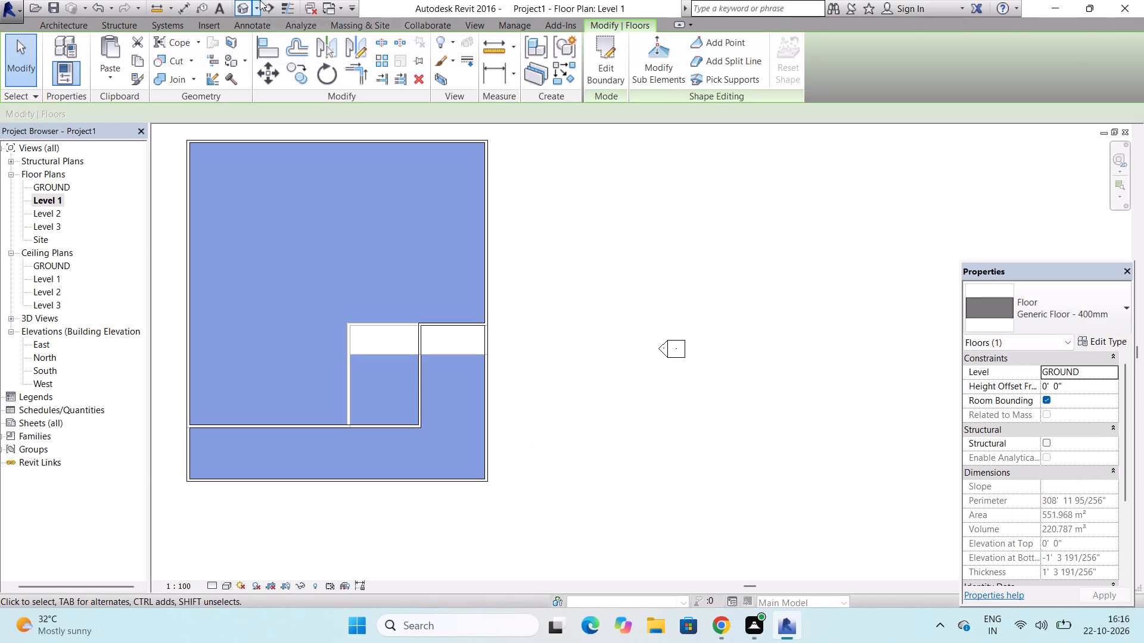
# Delete the outer south wall and the long east wall of Level 1 in the 3D view.
pyautogui.doubleClick(237, 7)
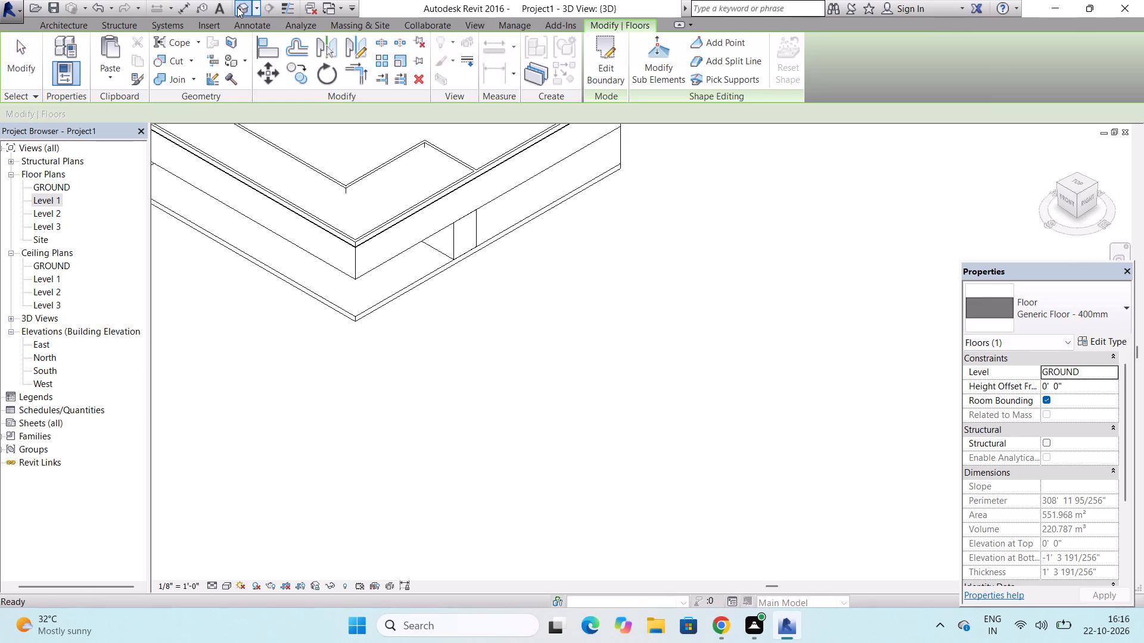
pyautogui.scroll(4, 345, 244)
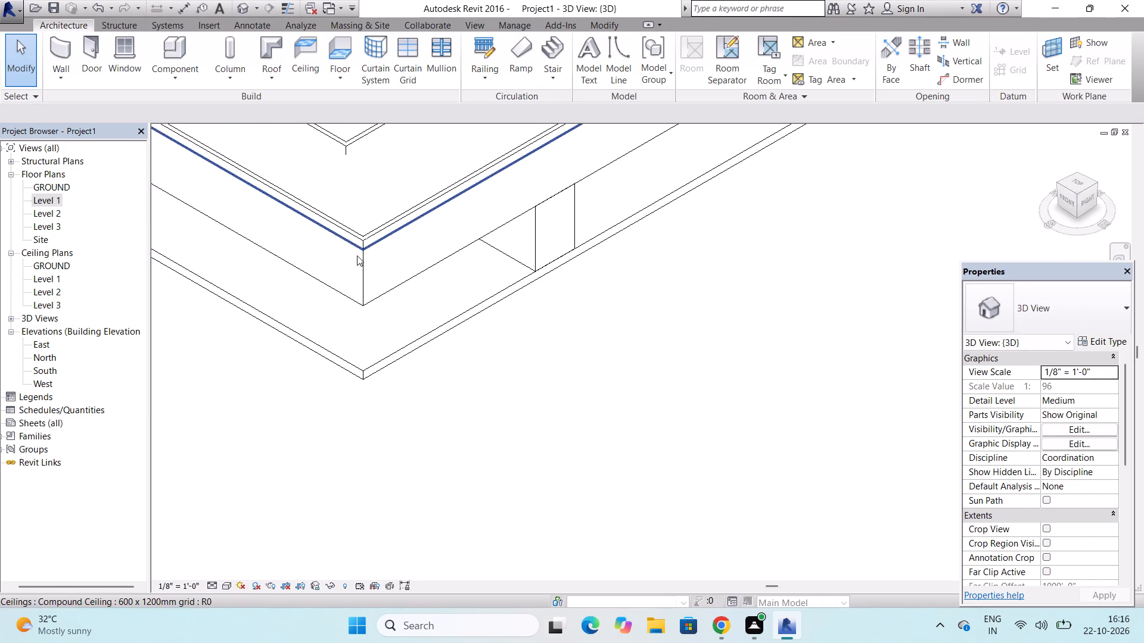
pyautogui.click(364, 263)
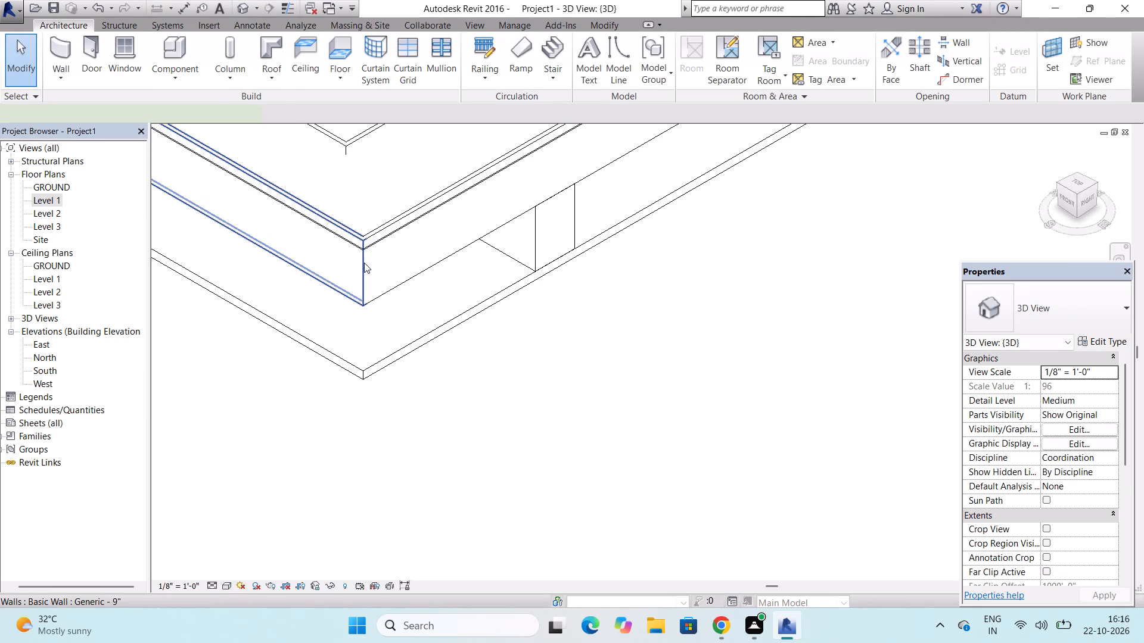
pyautogui.press('Delete')
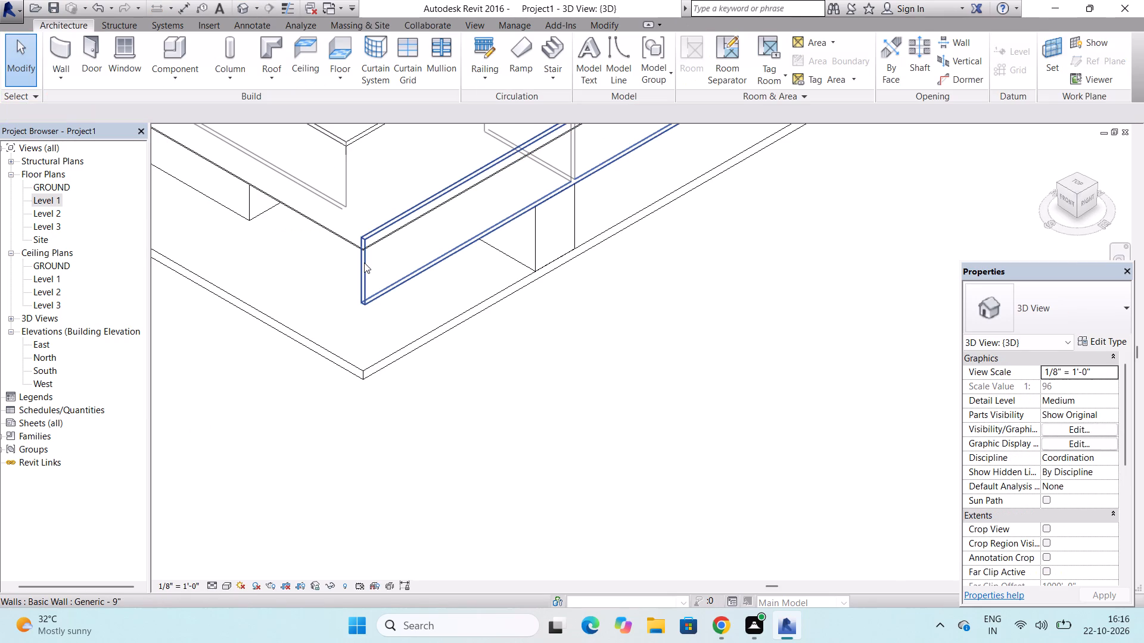
pyautogui.click(364, 263)
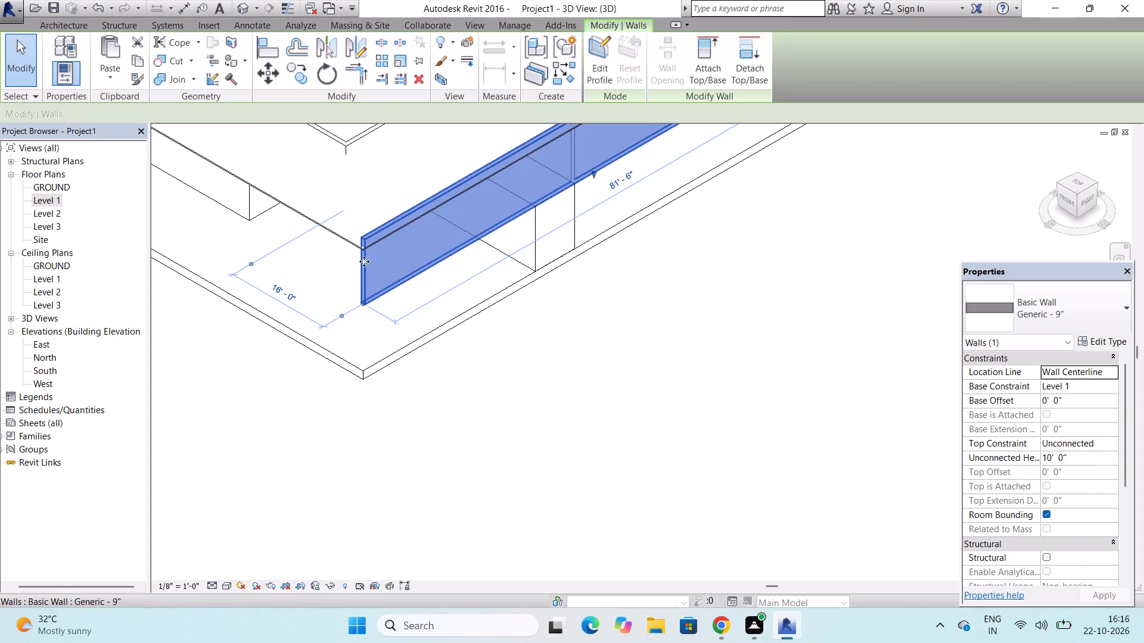
pyautogui.press('Delete')
pyautogui.scroll(-6, 352, 282)
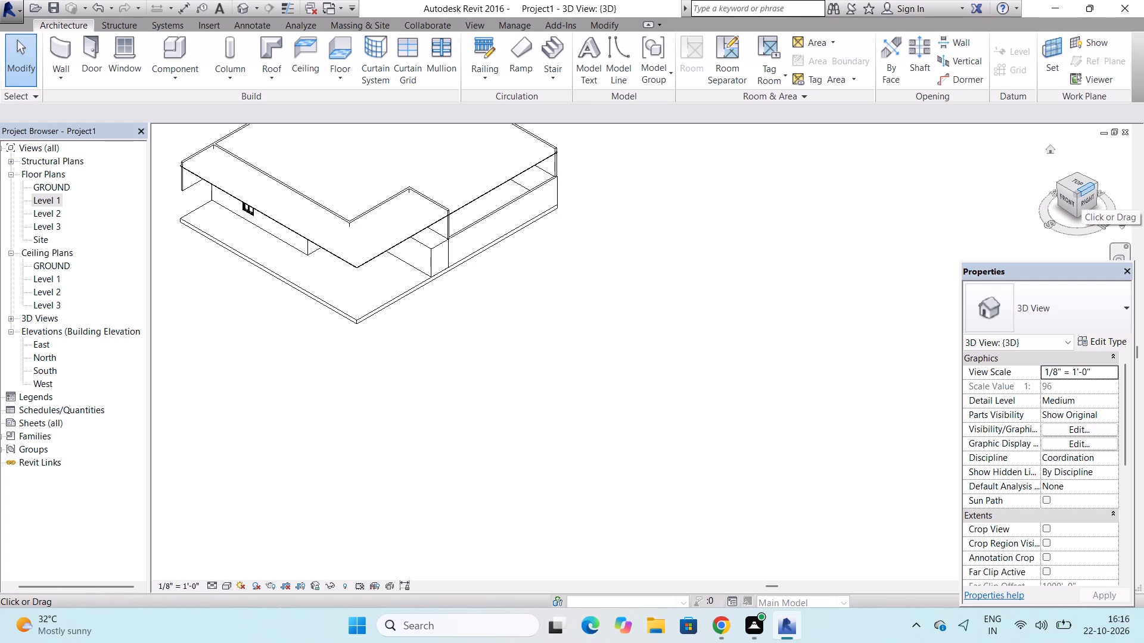
# Dismiss the Autodesk Genuine notification card.
pyautogui.moveTo(1081, 193); pyautogui.dragTo(1061, 170)
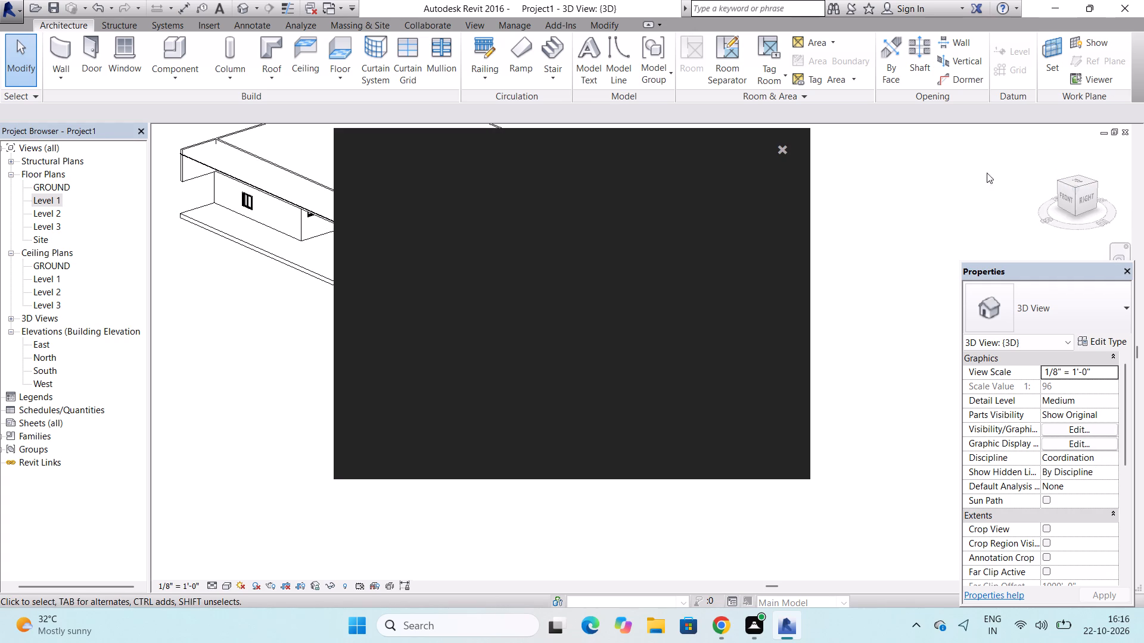
pyautogui.click(788, 148)
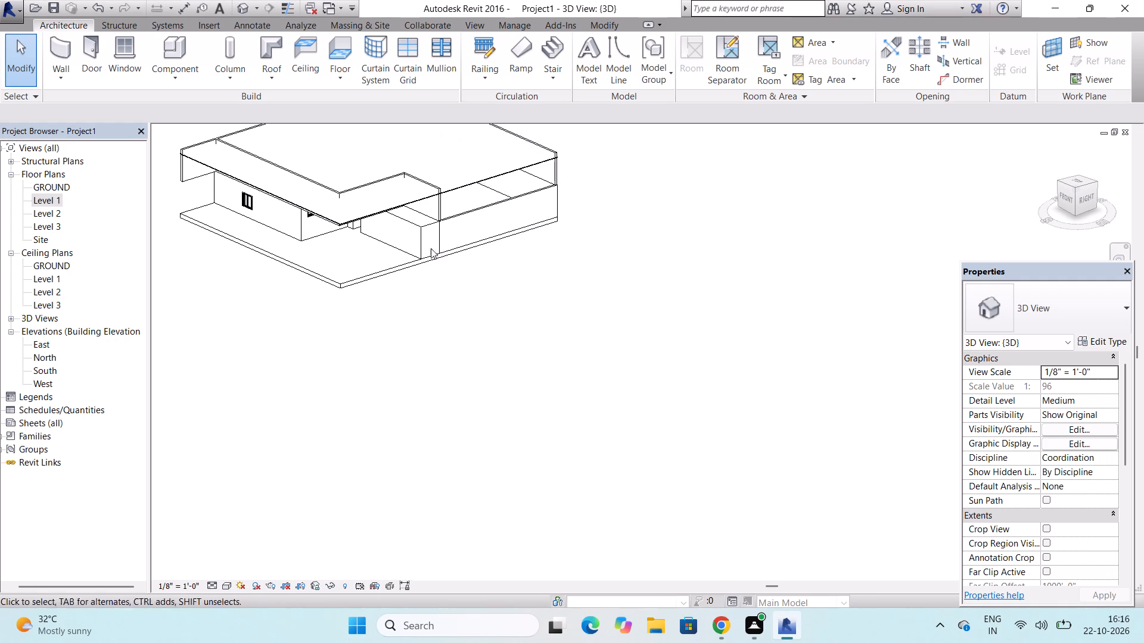
# Examine the upper walls, ceiling and ground slab in the 3D view from a low corner angle.
pyautogui.scroll(2, 393, 236)
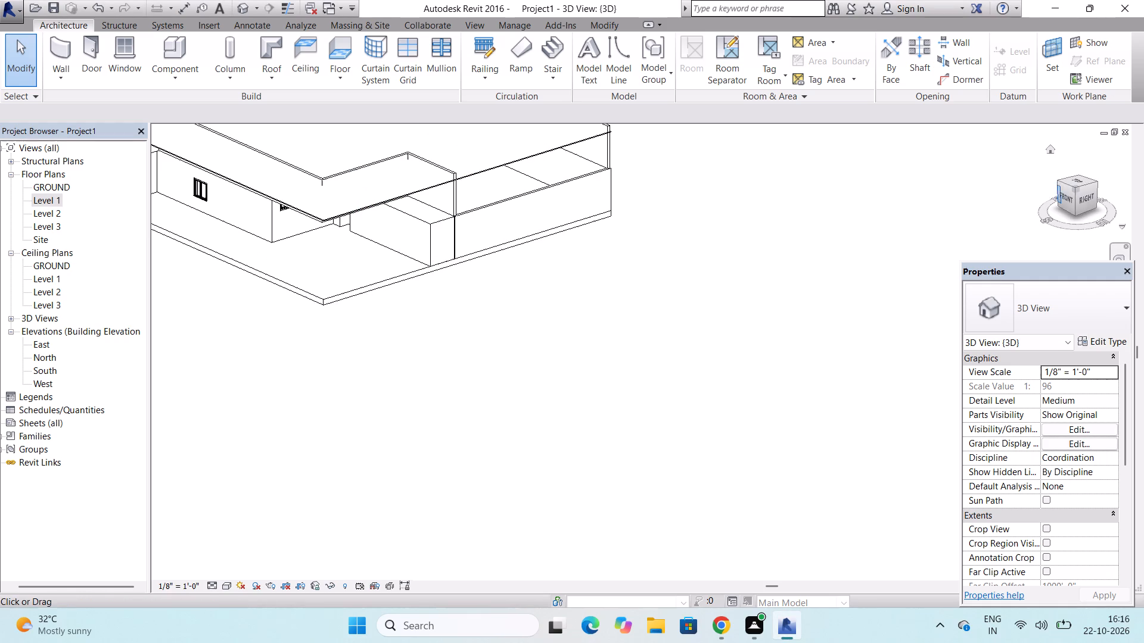
pyautogui.moveTo(1072, 186); pyautogui.dragTo(1070, 151)
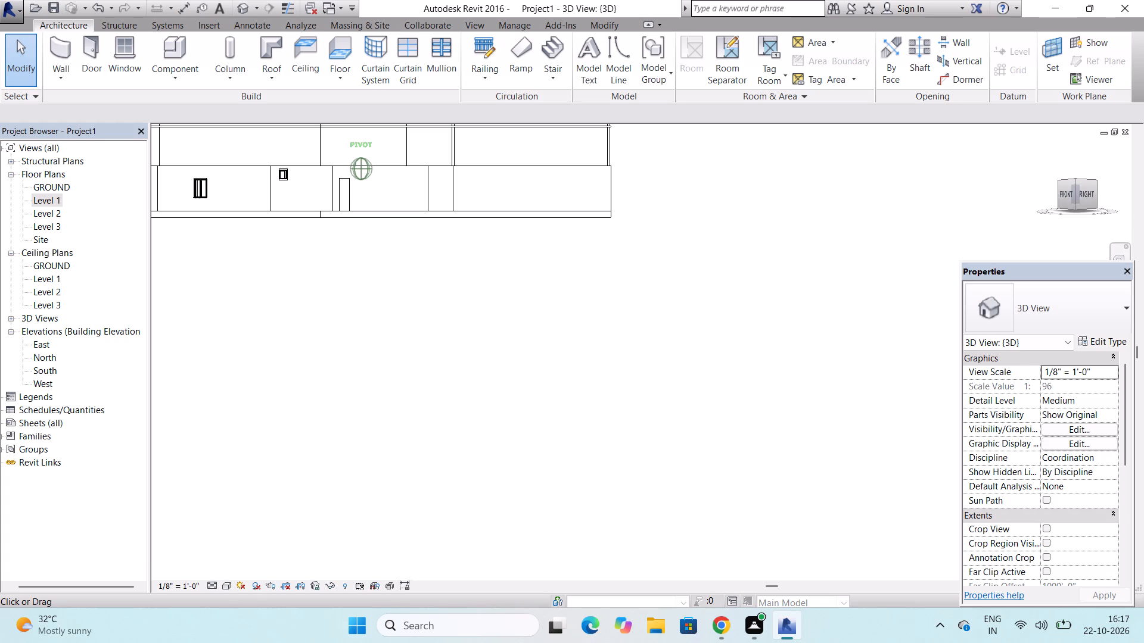
pyautogui.moveTo(1070, 151); pyautogui.dragTo(1070, 205)
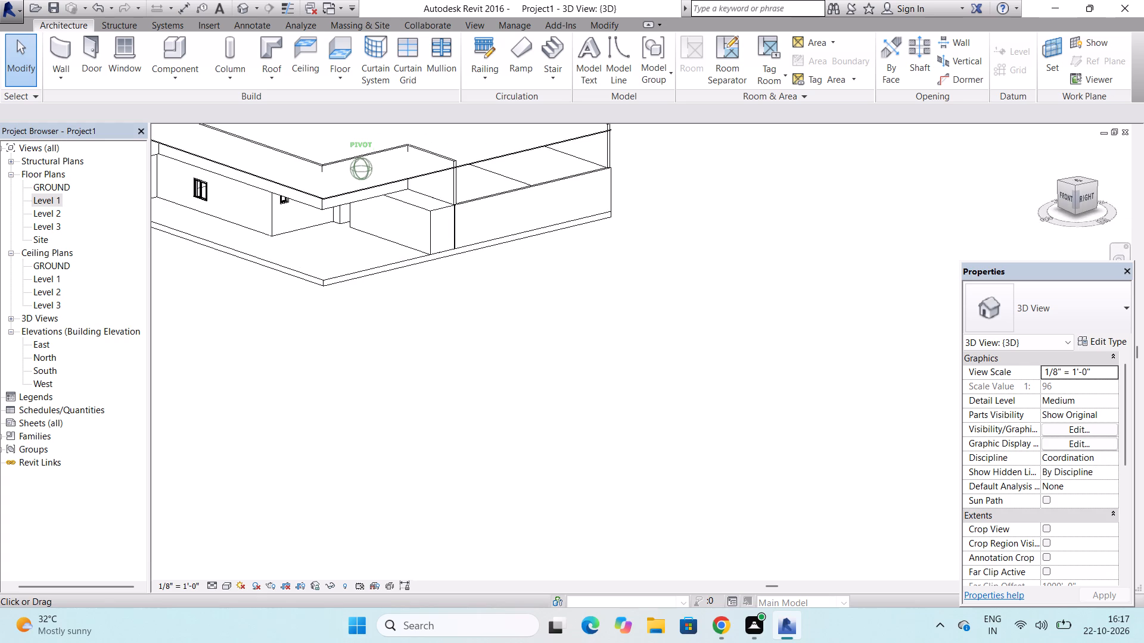
pyautogui.moveTo(1070, 205); pyautogui.dragTo(1068, 196)
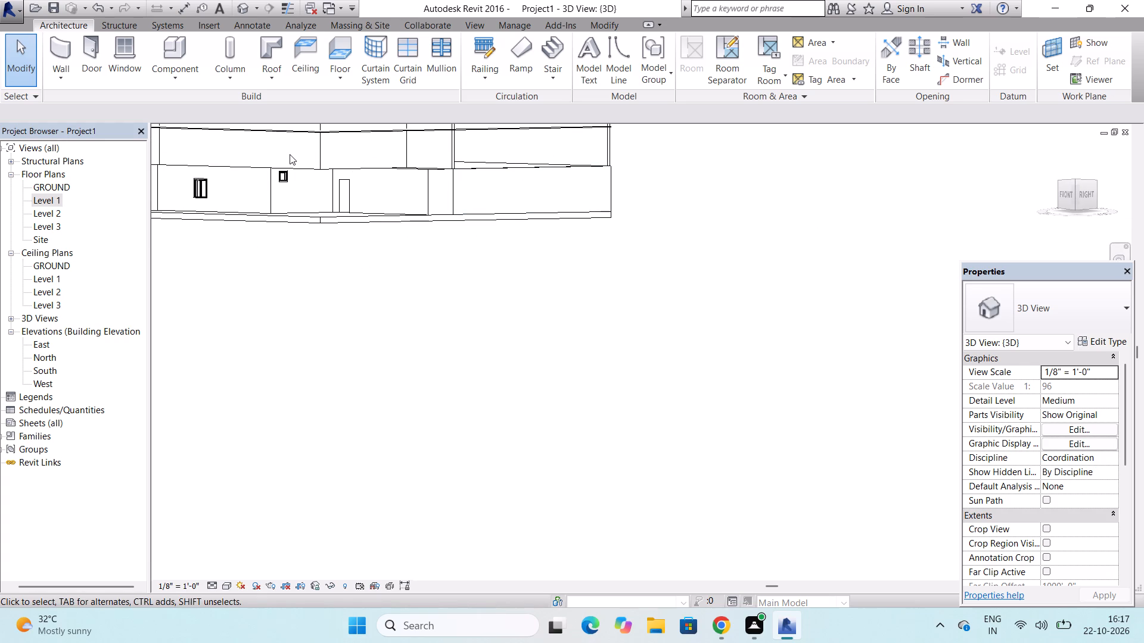
pyautogui.scroll(-2, 412, 288)
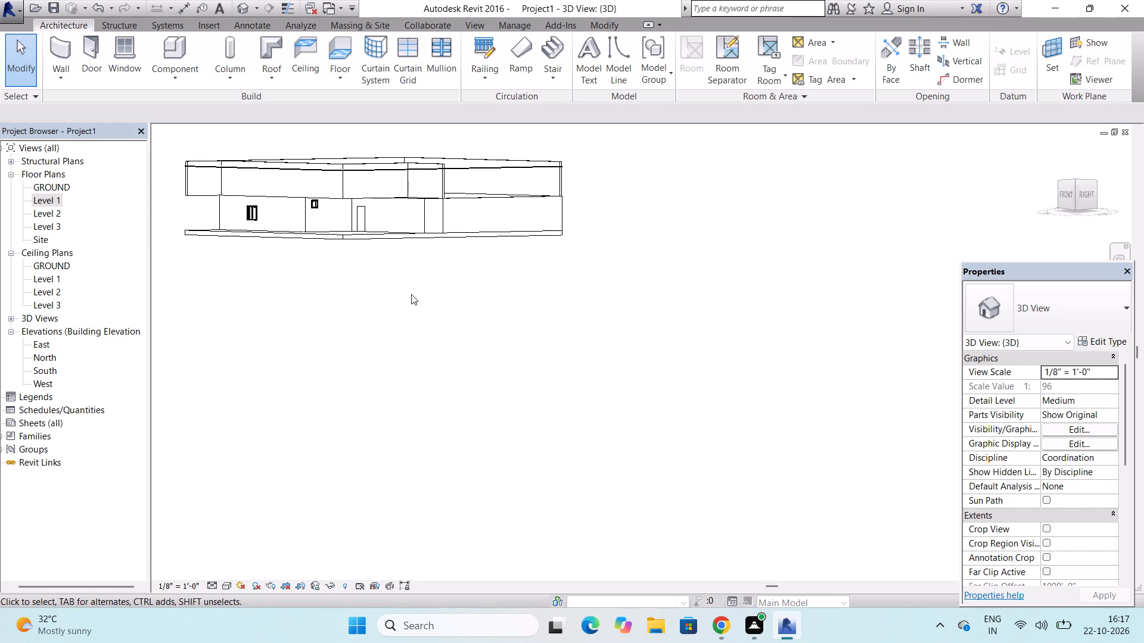
pyautogui.scroll(-1, 411, 294)
pyautogui.scroll(9, 227, 188)
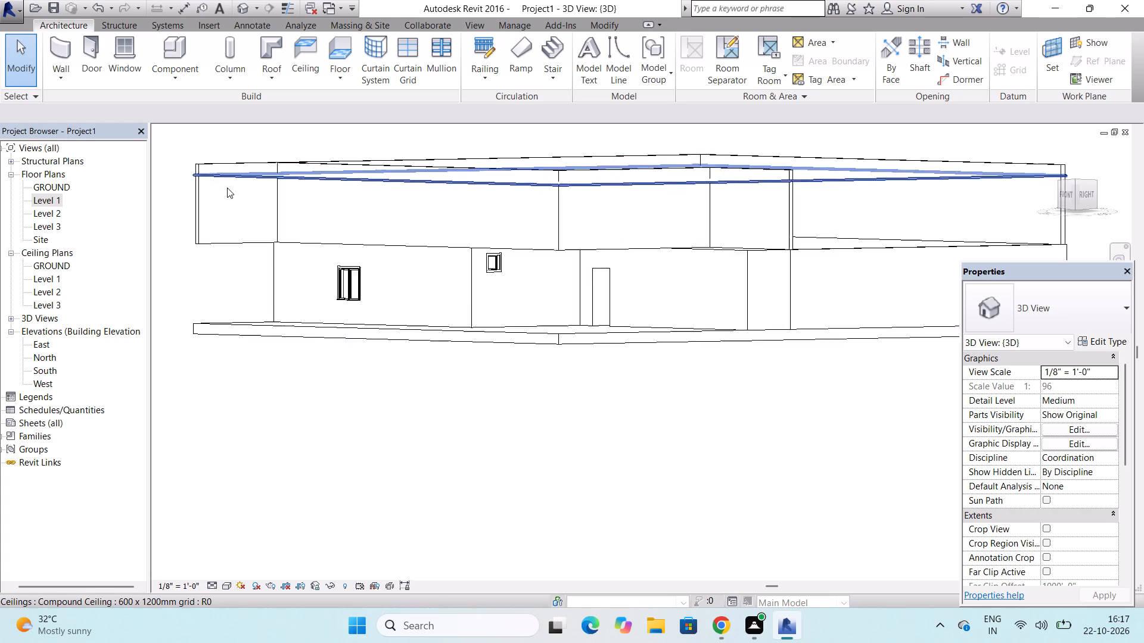
pyautogui.scroll(2, 227, 188)
pyautogui.scroll(-4, 227, 188)
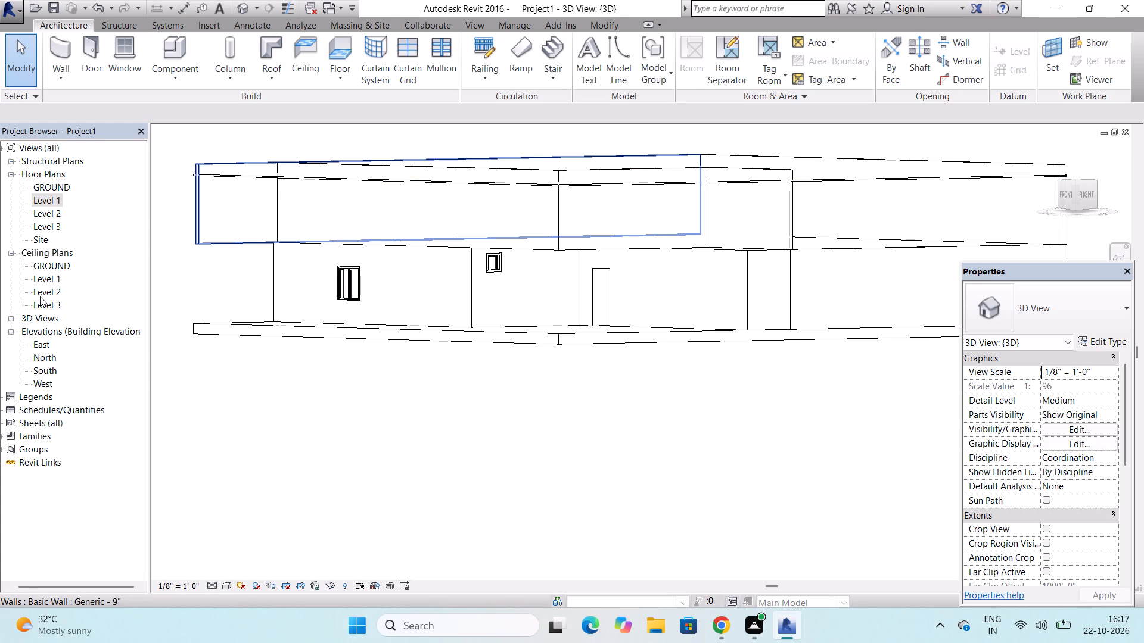
# In the South elevation, raise the Level 1 ceiling to the Level 2 line, at a 10' 0" height offset.
pyautogui.doubleClick(51, 373)
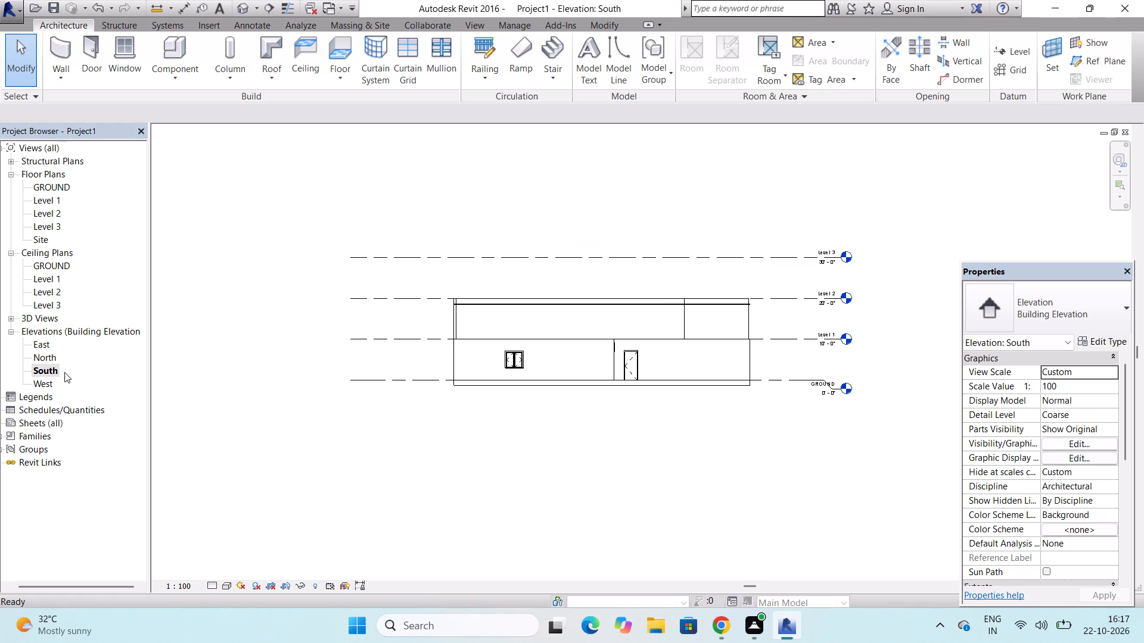
pyautogui.scroll(-2, 66, 372)
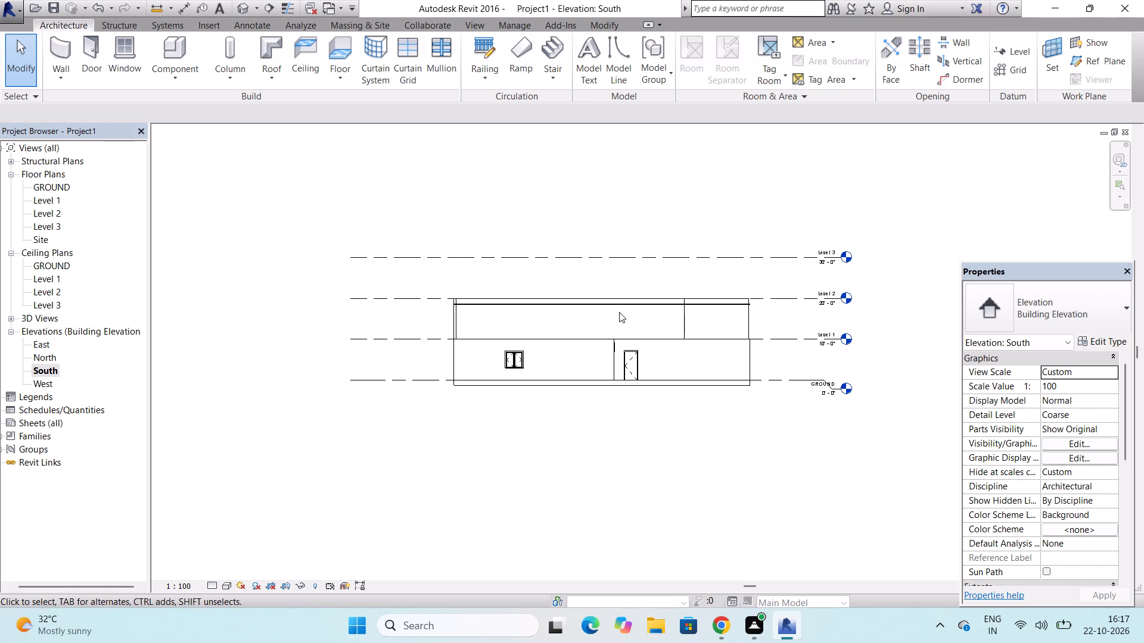
pyautogui.scroll(12, 592, 299)
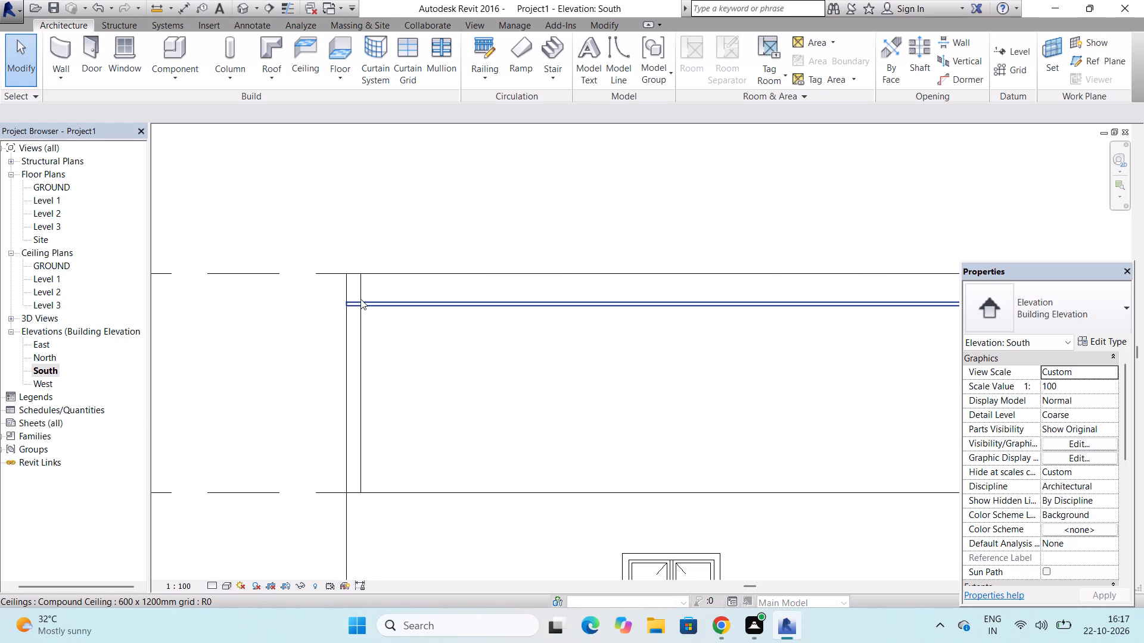
pyautogui.moveTo(362, 301); pyautogui.dragTo(362, 280)
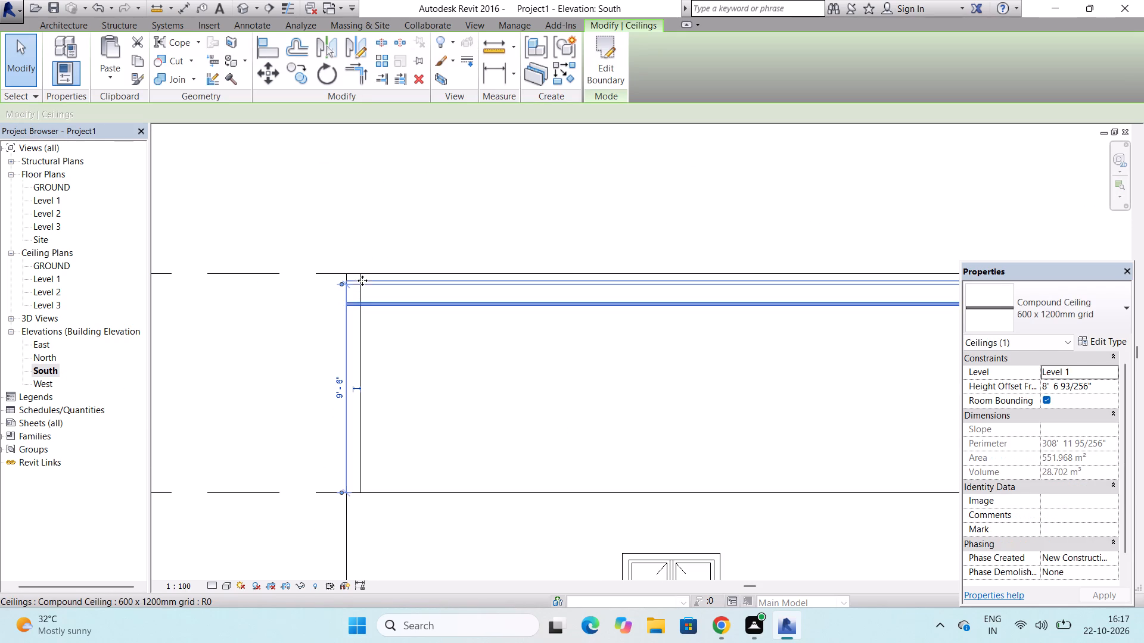
pyautogui.moveTo(362, 280); pyautogui.dragTo(362, 270)
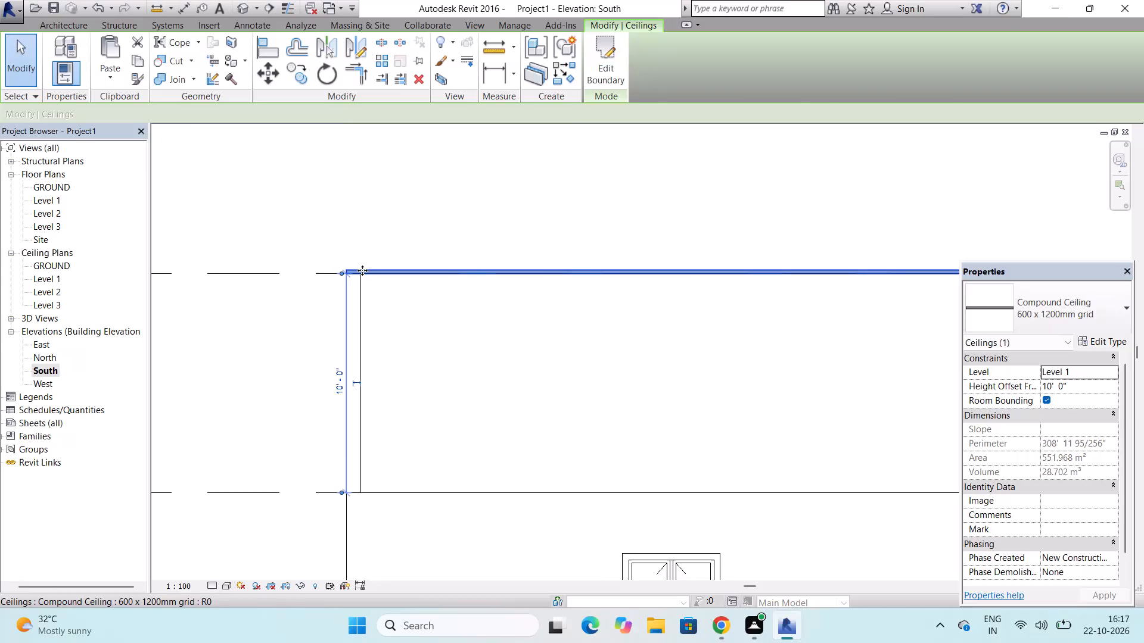
pyautogui.scroll(-8, 362, 270)
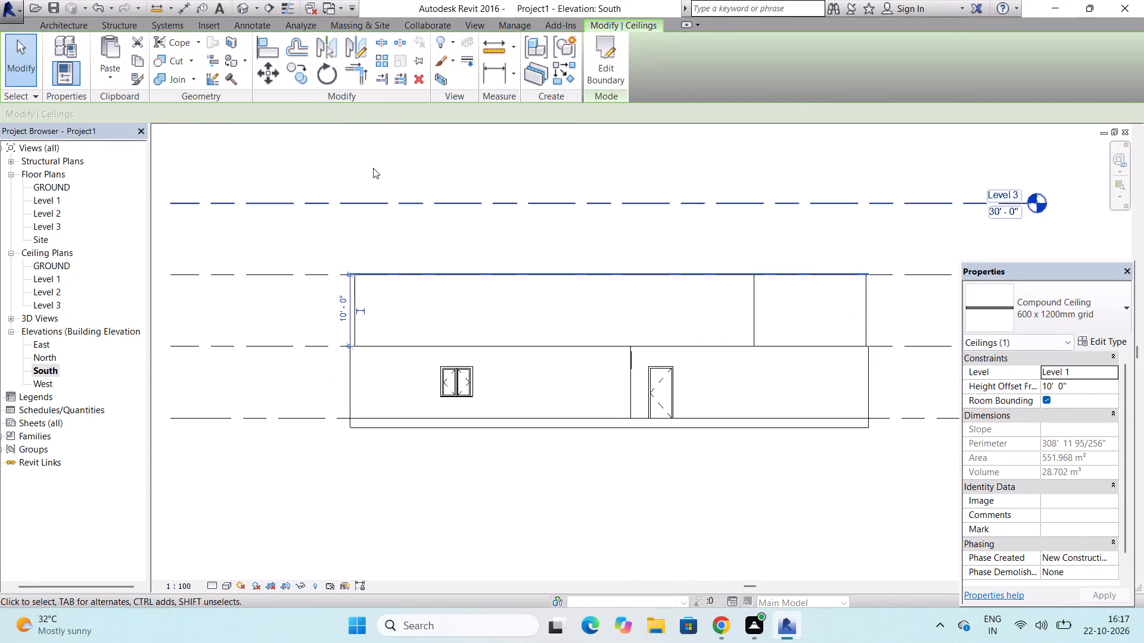
# Return to the default 3D view of the whole house.
pyautogui.doubleClick(244, 10)
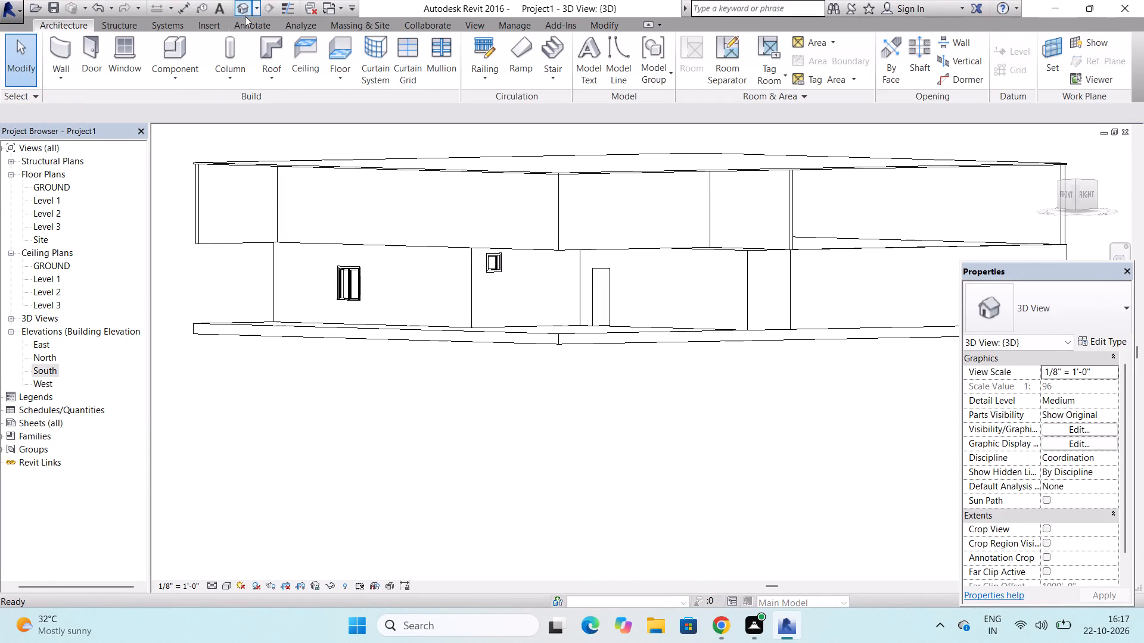
pyautogui.scroll(-3, 408, 295)
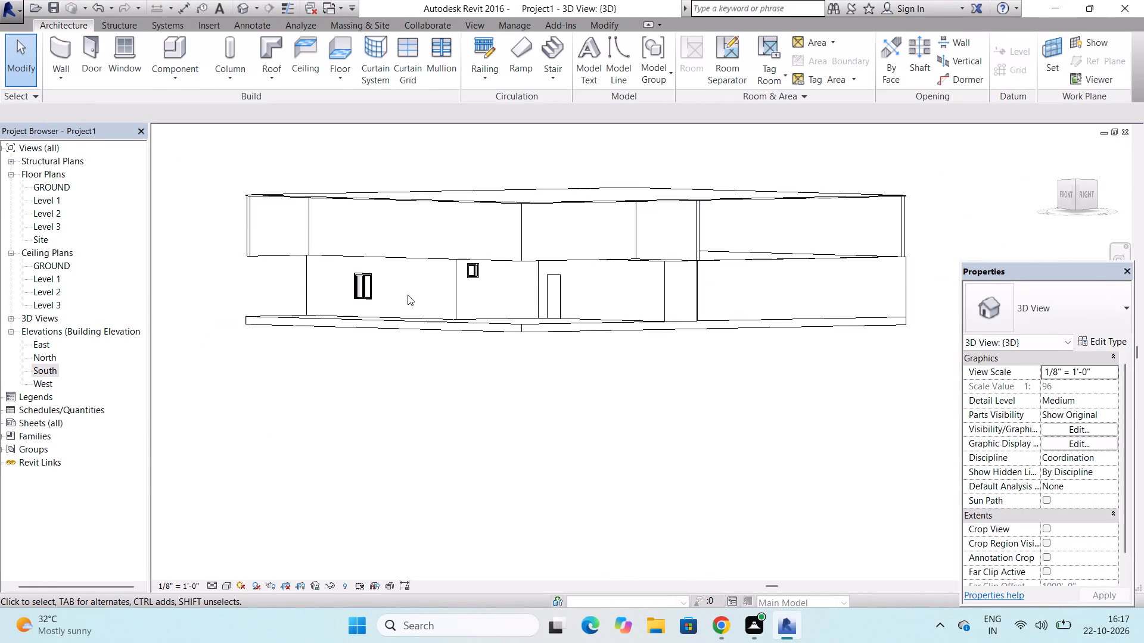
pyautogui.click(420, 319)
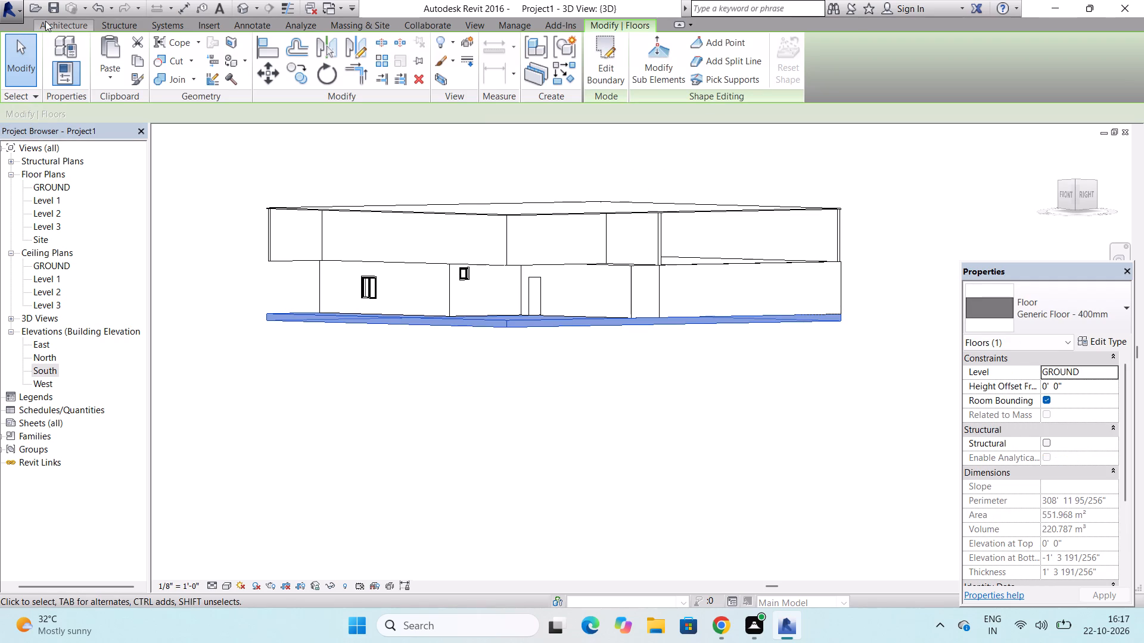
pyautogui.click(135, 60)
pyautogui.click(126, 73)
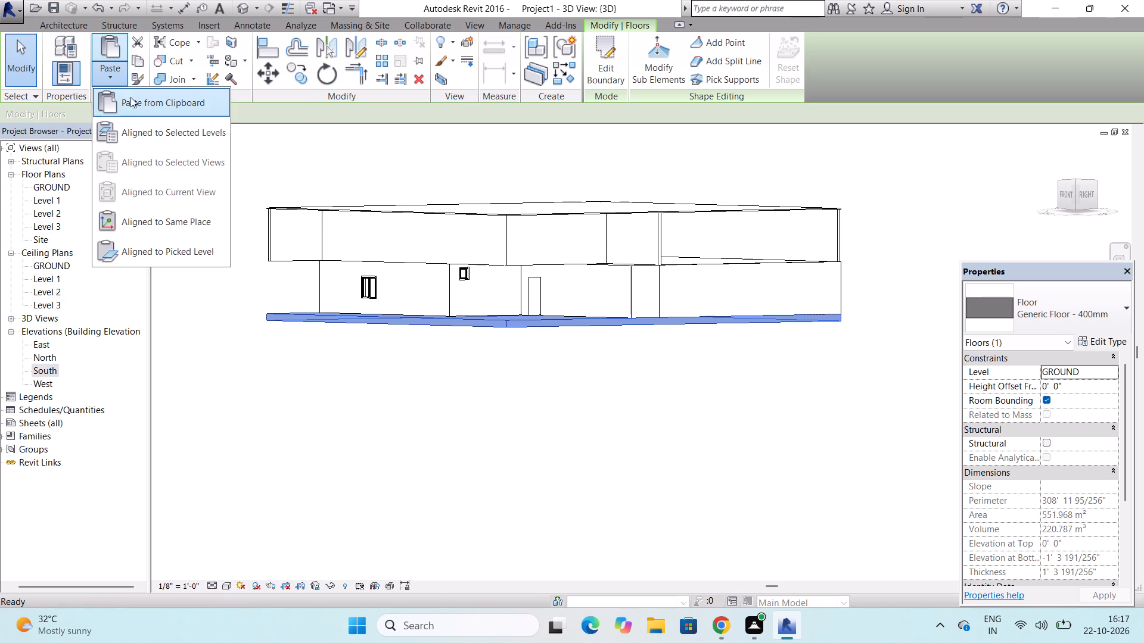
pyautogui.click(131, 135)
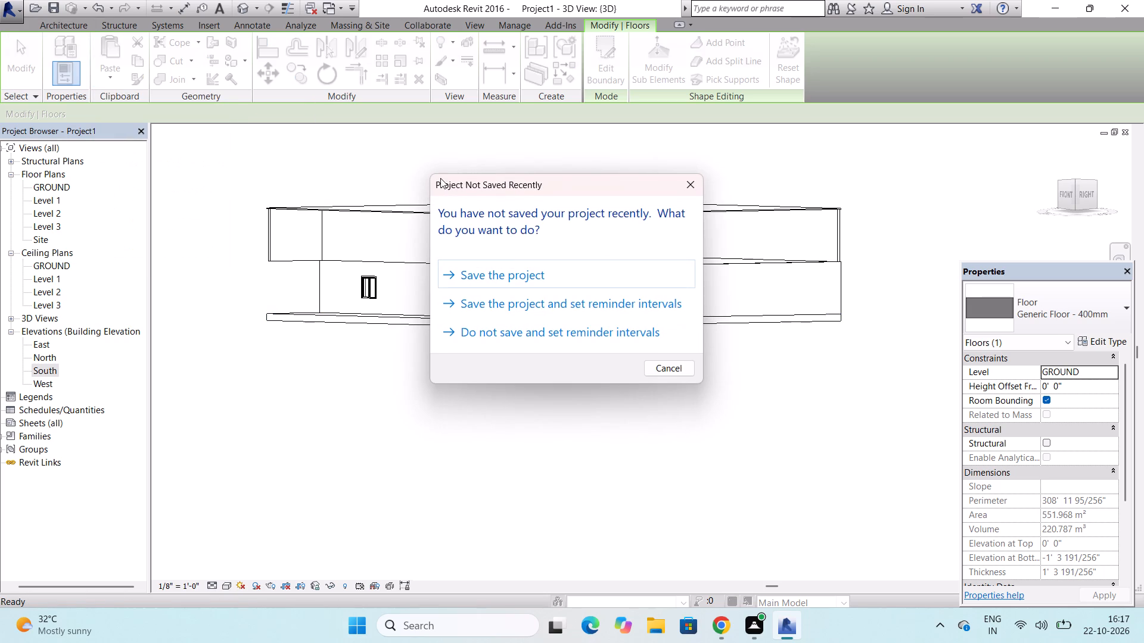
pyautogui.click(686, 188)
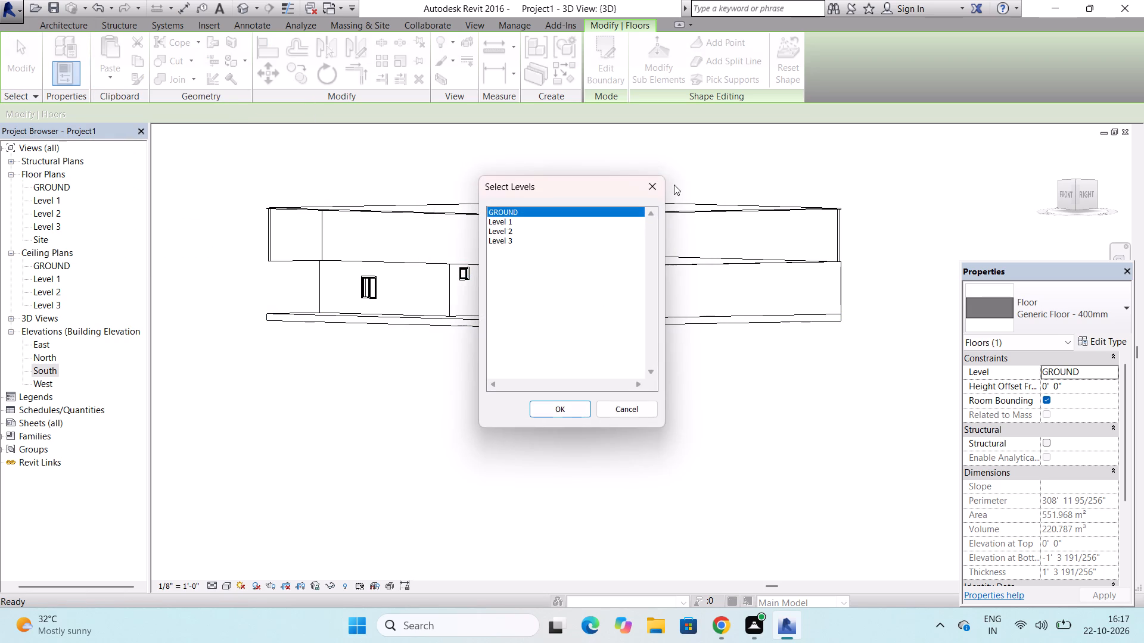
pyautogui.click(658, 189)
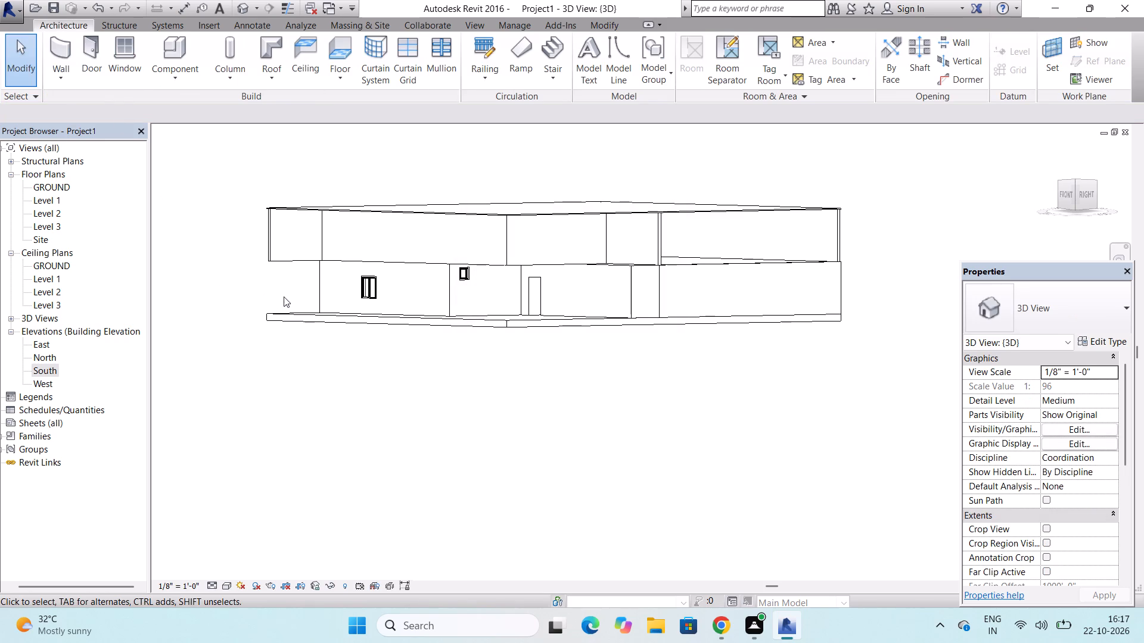
# Copy the ground floor slab and paste it aligned to Level 1, dismissing the Autodesk Genuine notification card.
pyautogui.click(286, 321)
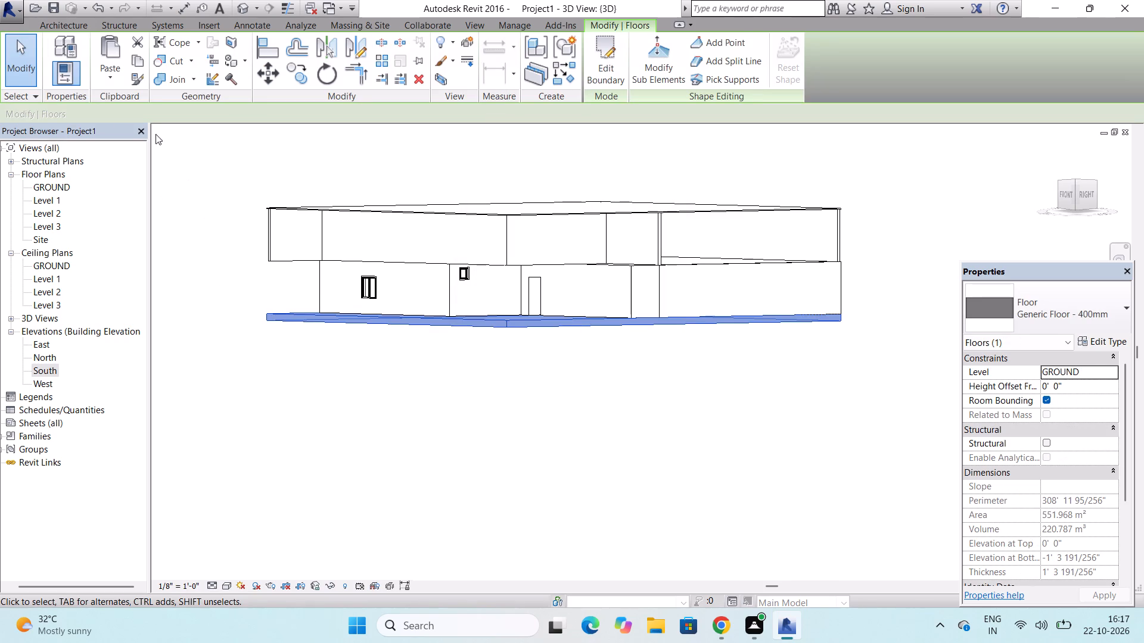
pyautogui.click(138, 63)
pyautogui.click(101, 68)
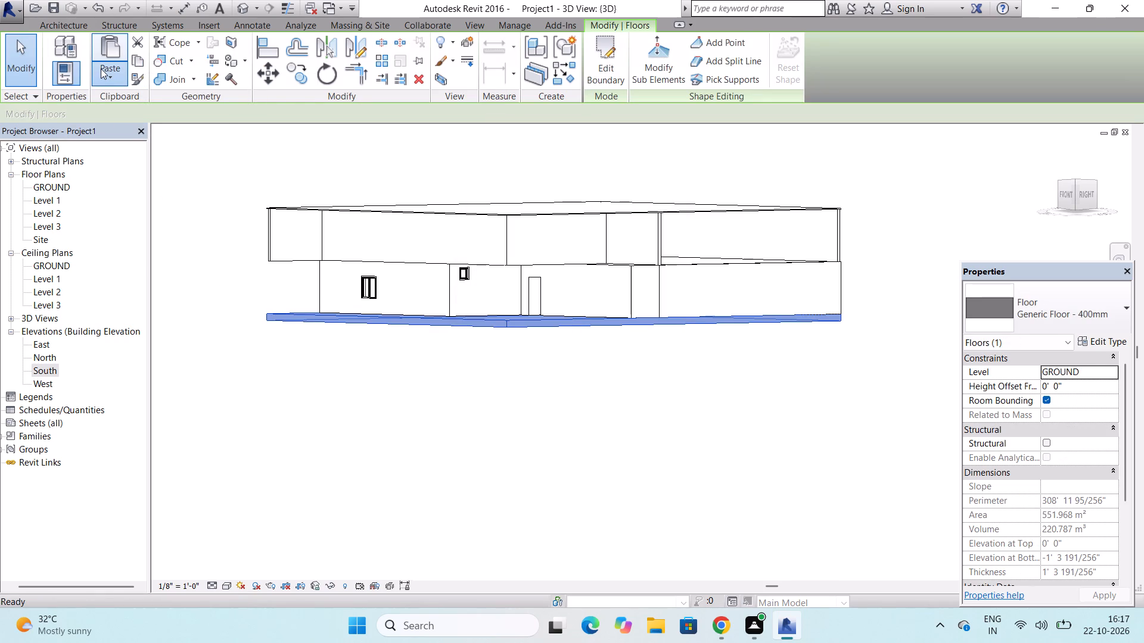
pyautogui.click(198, 124)
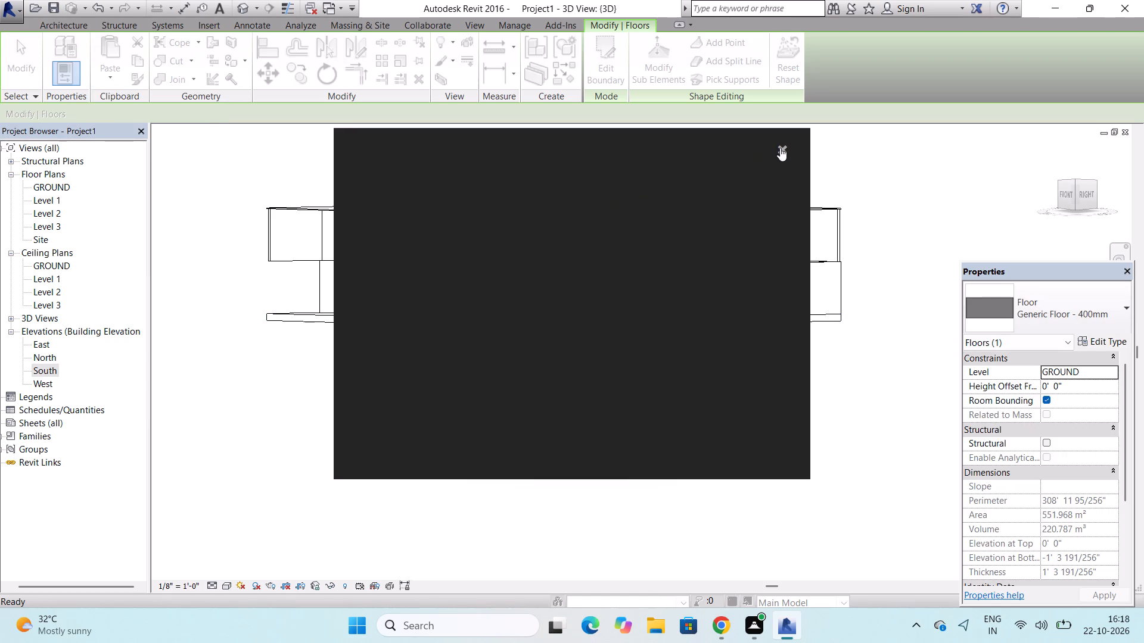
pyautogui.click(780, 148)
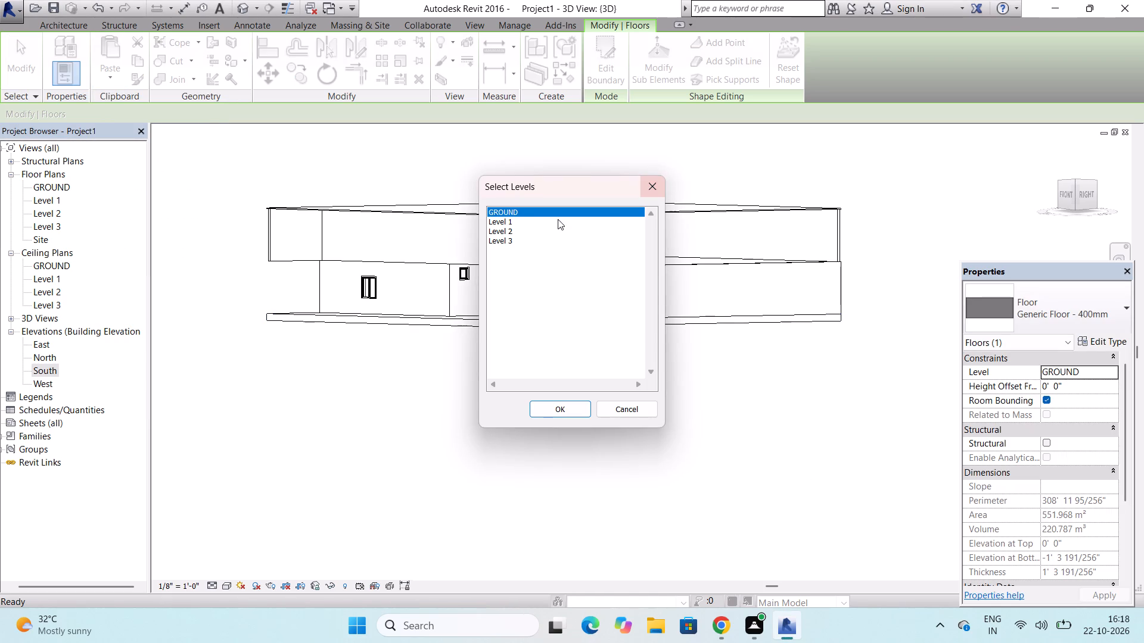
pyautogui.click(495, 219)
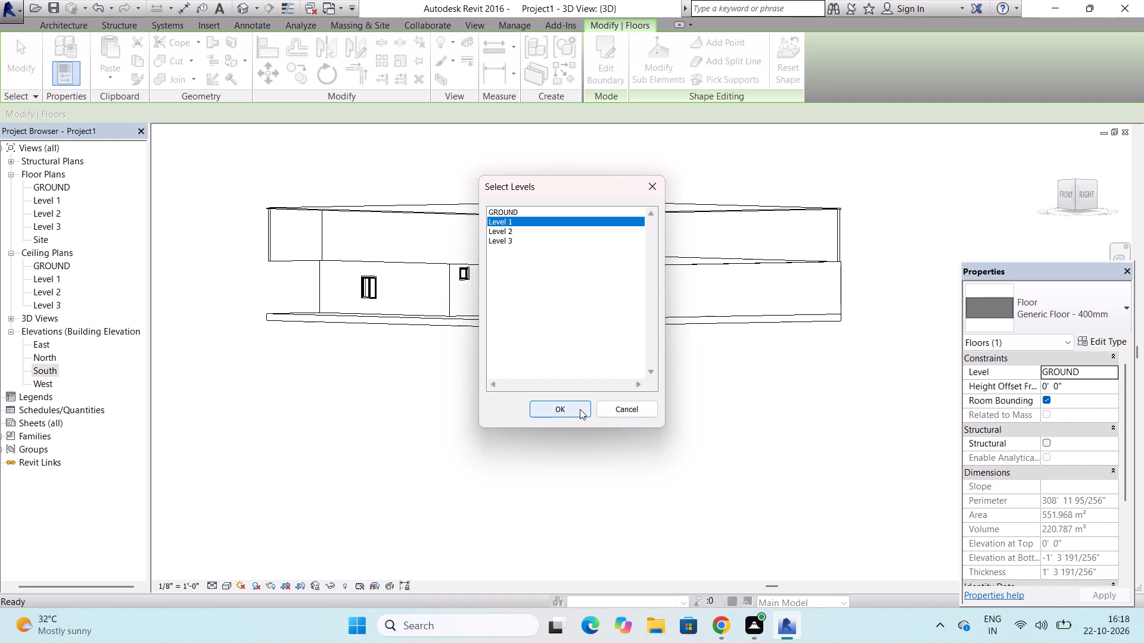
pyautogui.click(580, 409)
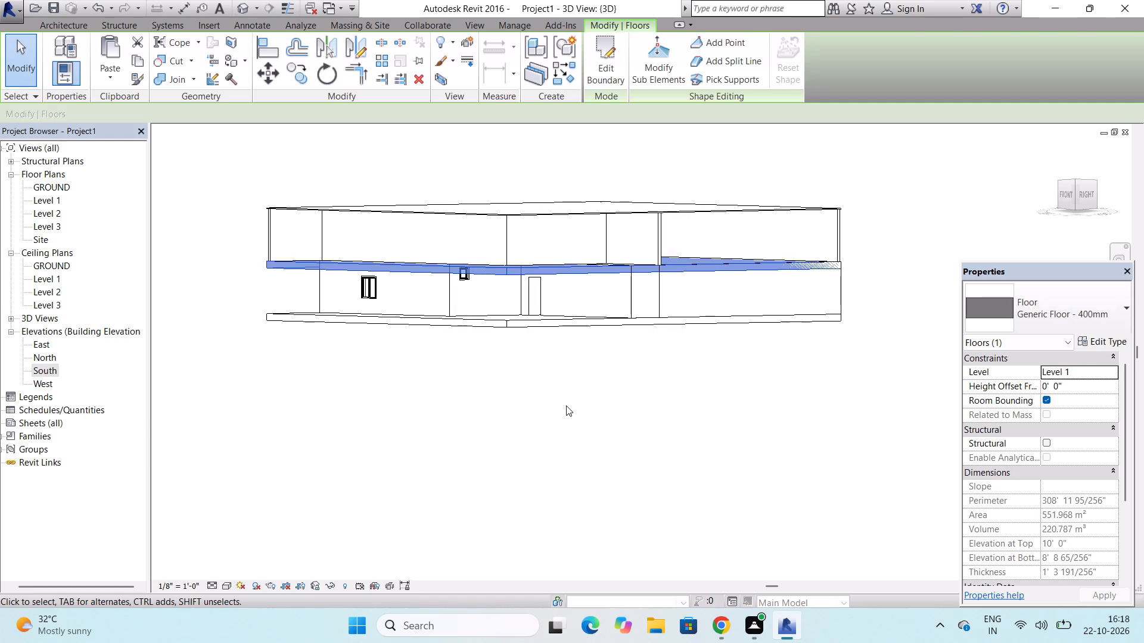
pyautogui.press('Escape')
pyautogui.press('Escape')
# In the Level 1 plan, place an M_Single-Flush 0915 x 2134mm door in the inner south wall, about 4' 6" from its west end.
pyautogui.scroll(-2, 456, 244)
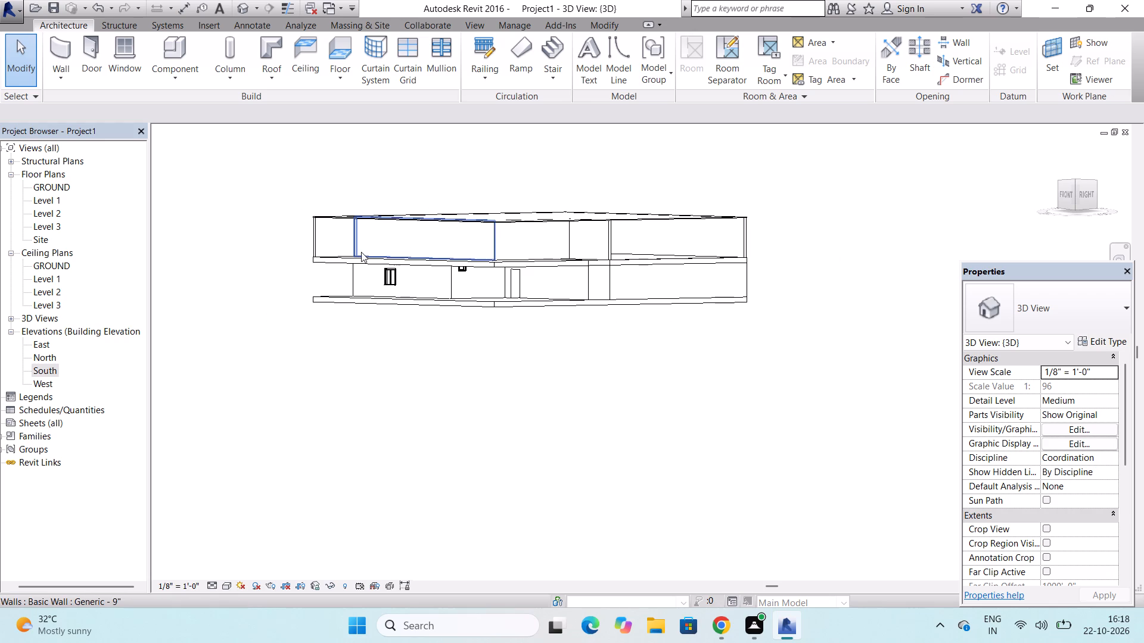
pyautogui.scroll(2, 356, 248)
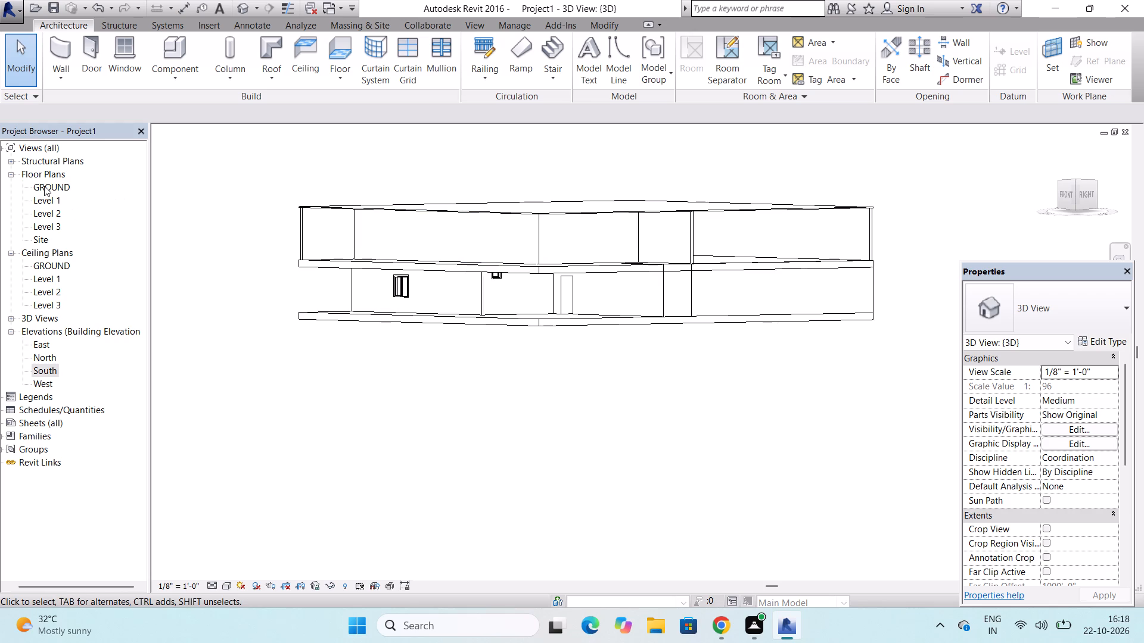
pyautogui.doubleClick(44, 186)
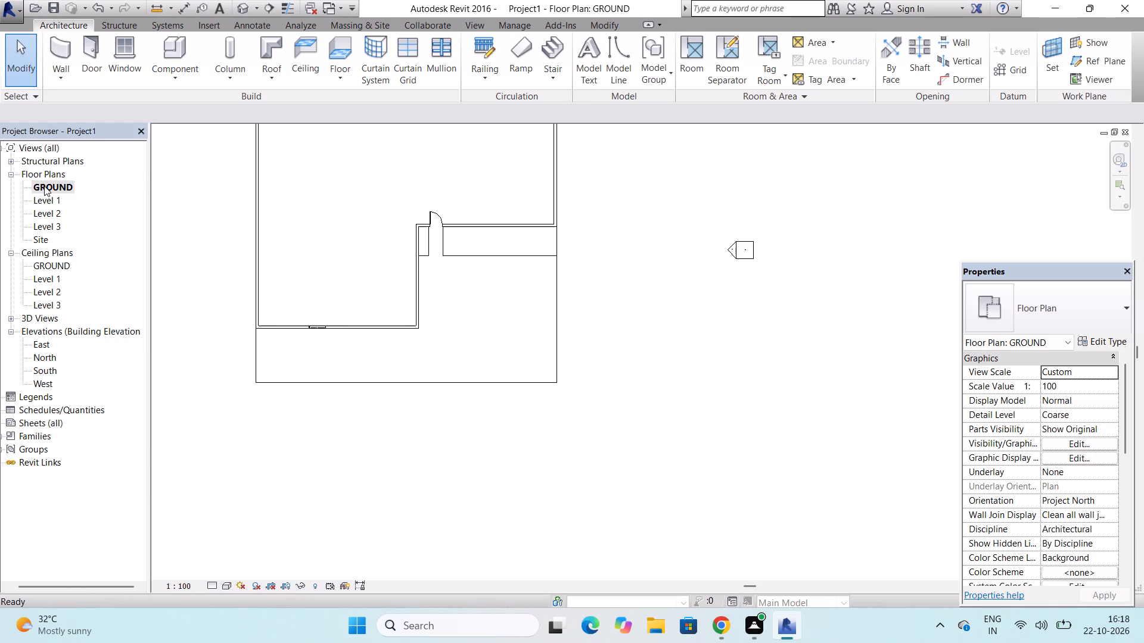
pyautogui.doubleClick(45, 202)
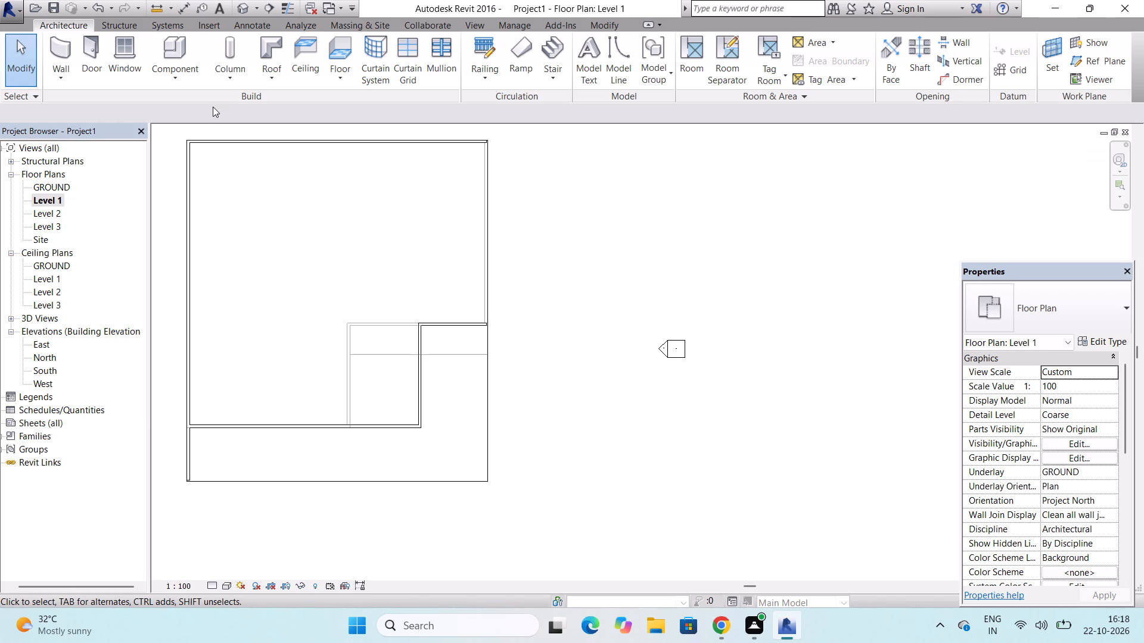
pyautogui.click(89, 40)
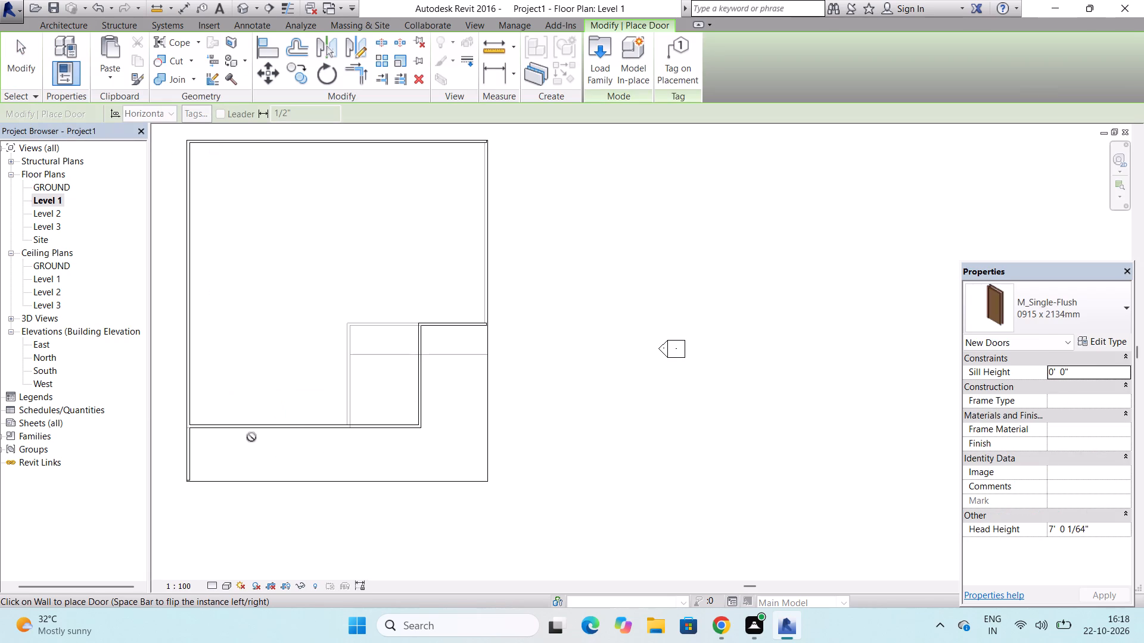
pyautogui.scroll(3, 219, 429)
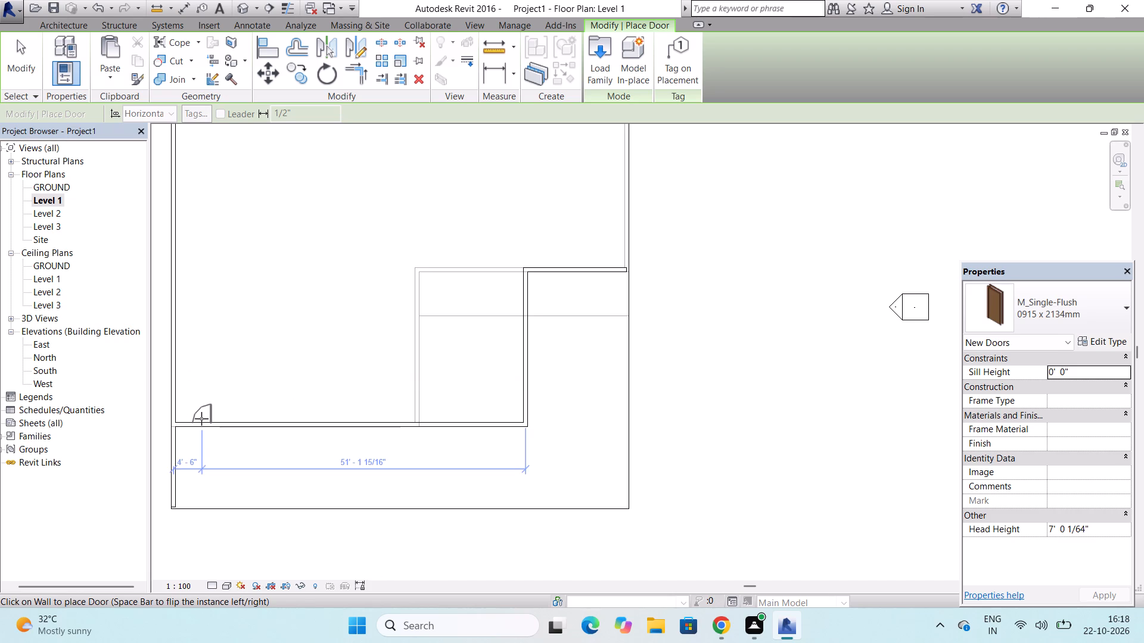
pyautogui.click(201, 419)
pyautogui.scroll(10, 201, 419)
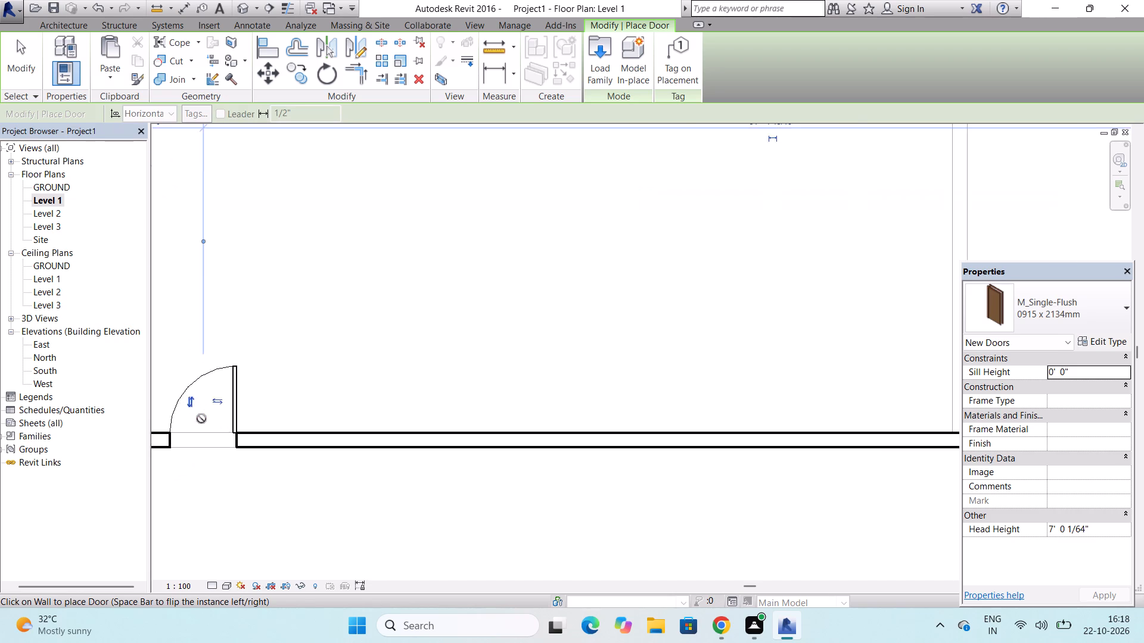
# Flip the hinge side of the new Level 1 door so that it hangs from its west jamb.
pyautogui.press('Escape')
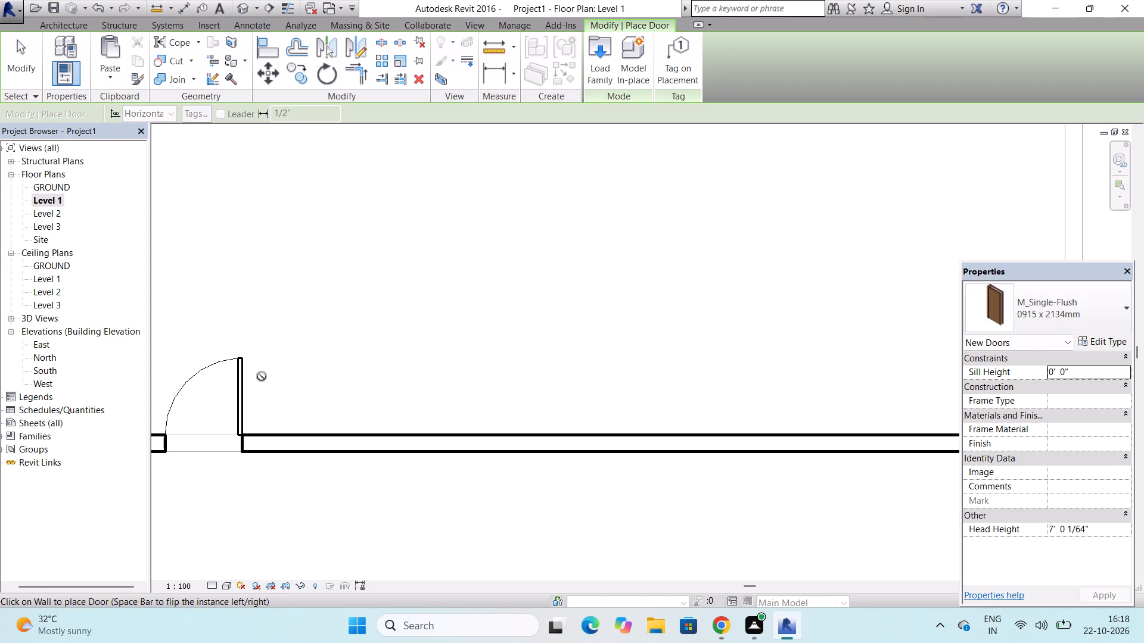
pyautogui.press('Escape')
pyautogui.press('Escape')
pyautogui.click(243, 380)
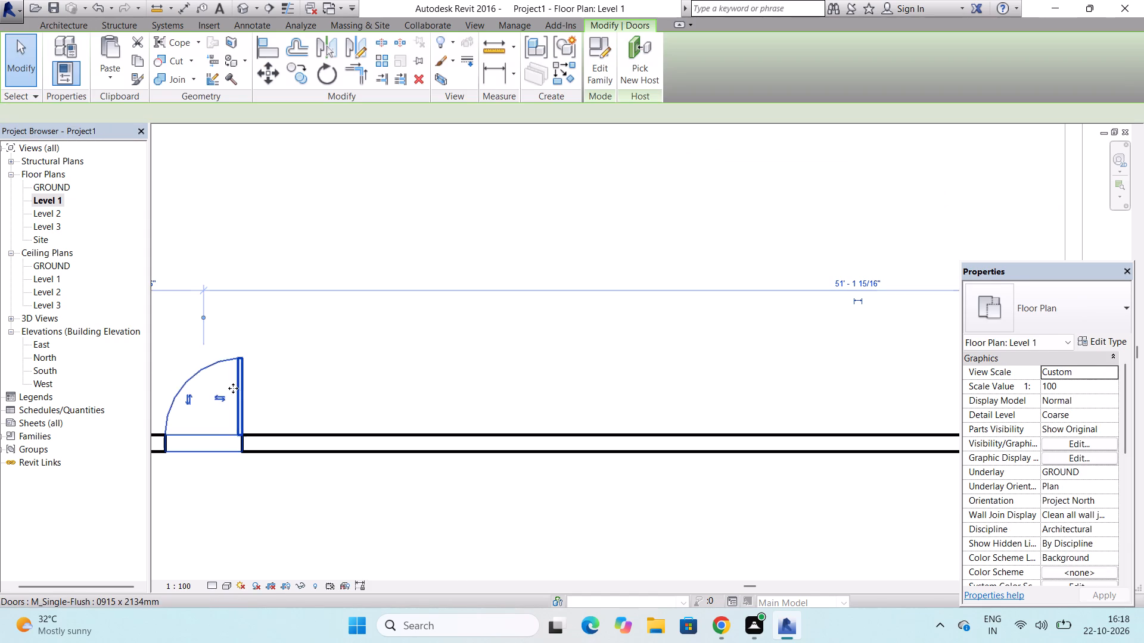
pyautogui.click(220, 396)
pyautogui.scroll(-3, 269, 373)
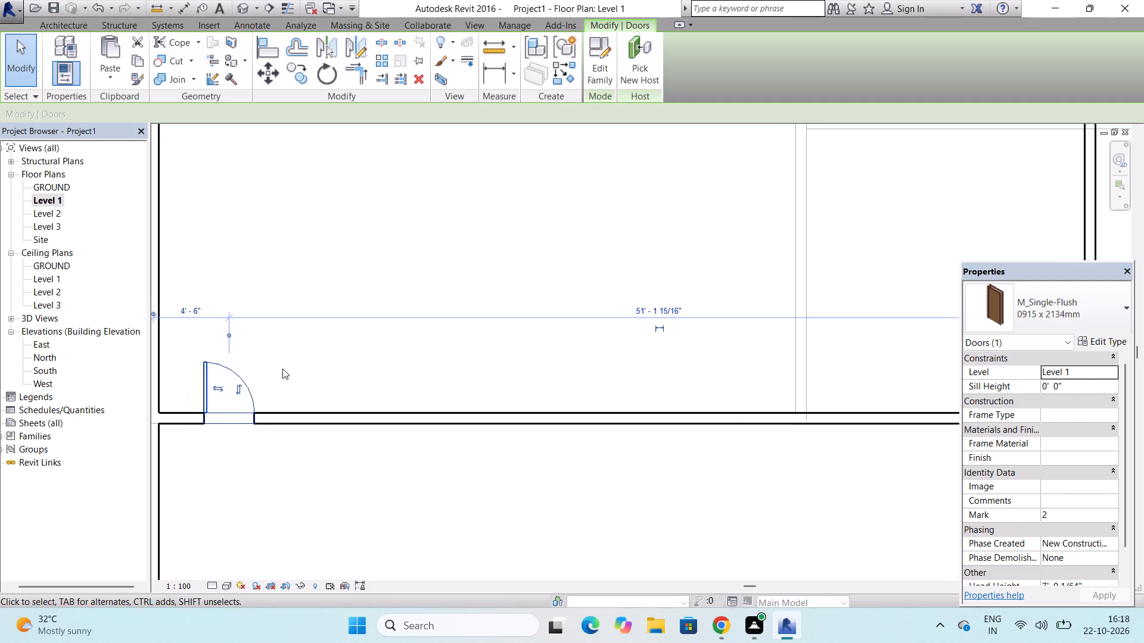
pyautogui.scroll(-3, 282, 369)
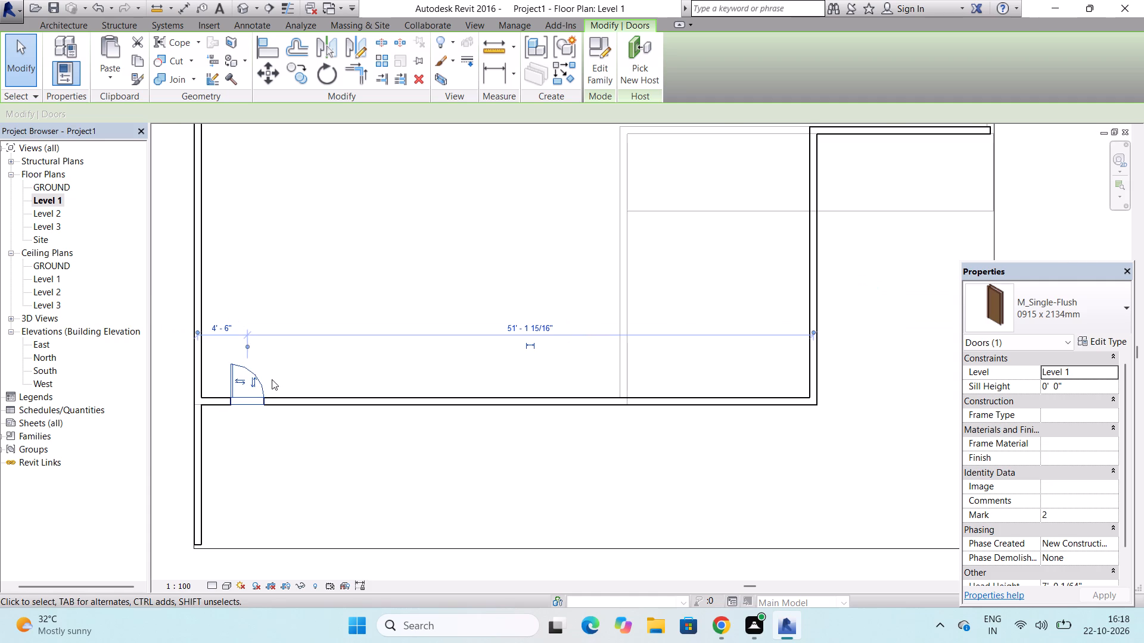
pyautogui.scroll(3, 257, 393)
pyautogui.click(262, 382)
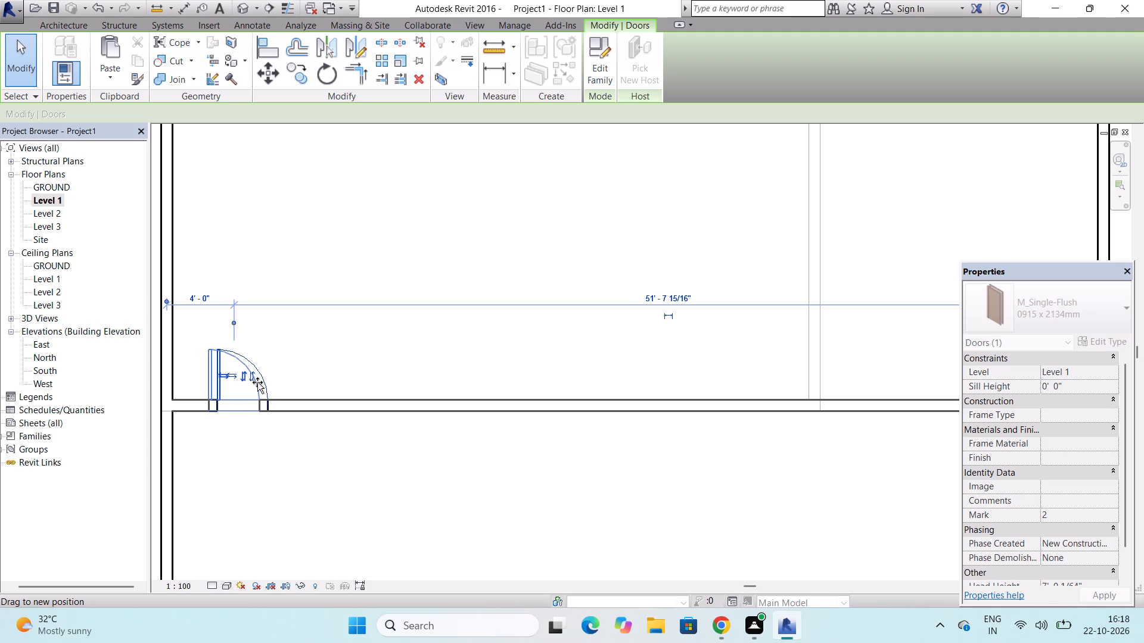
pyautogui.press('Escape')
pyautogui.scroll(-3, 257, 382)
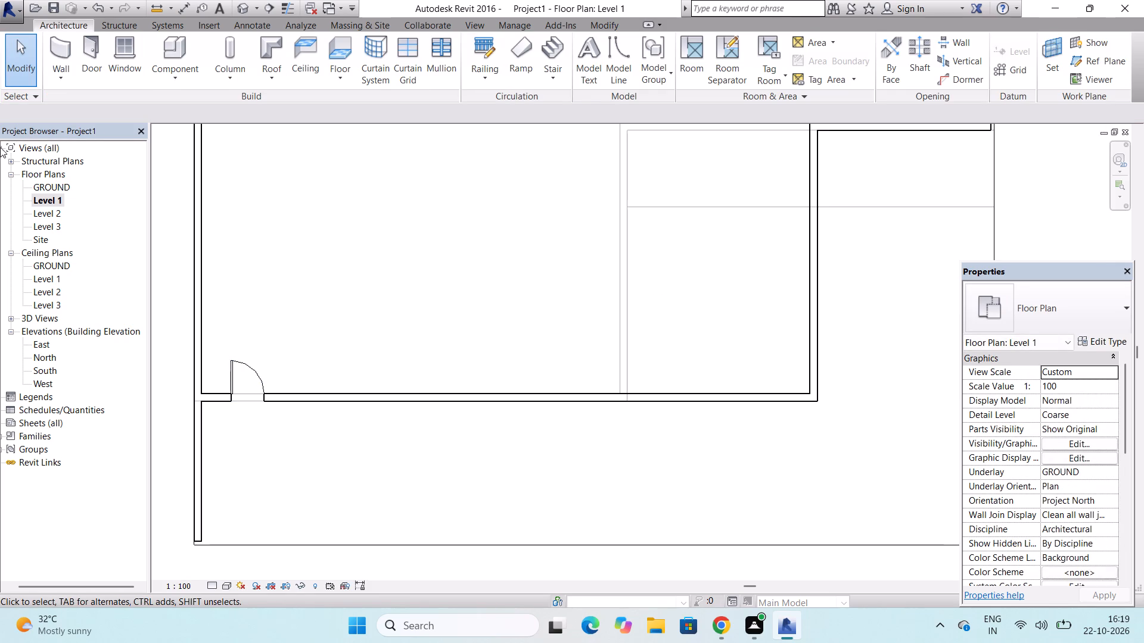
# Place Casement Dbl with Trim 72" x 36" windows in the inner south wall, about 23' 6" from the door, and the adjoining east wall, about 14' 0" from its south end.
pyautogui.click(133, 57)
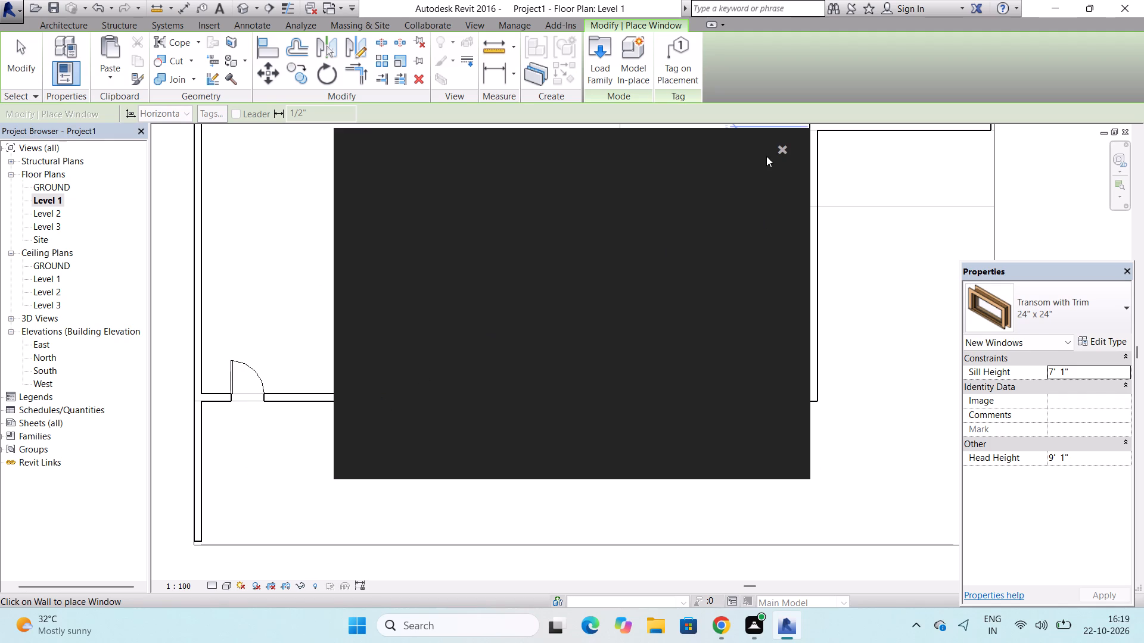
pyautogui.click(781, 151)
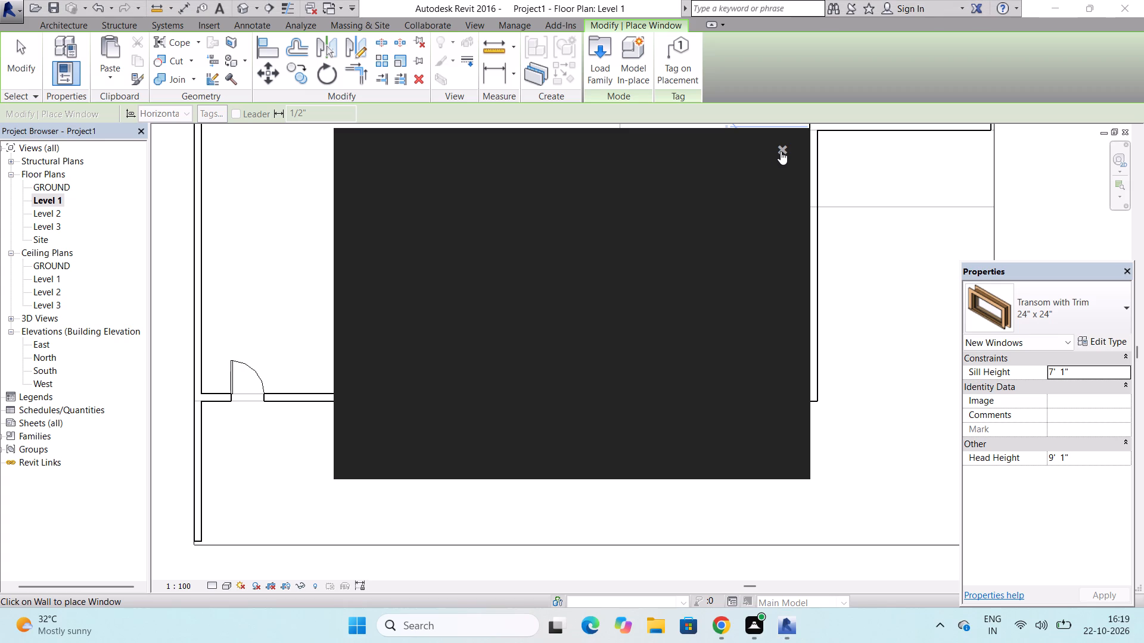
pyautogui.click(1113, 305)
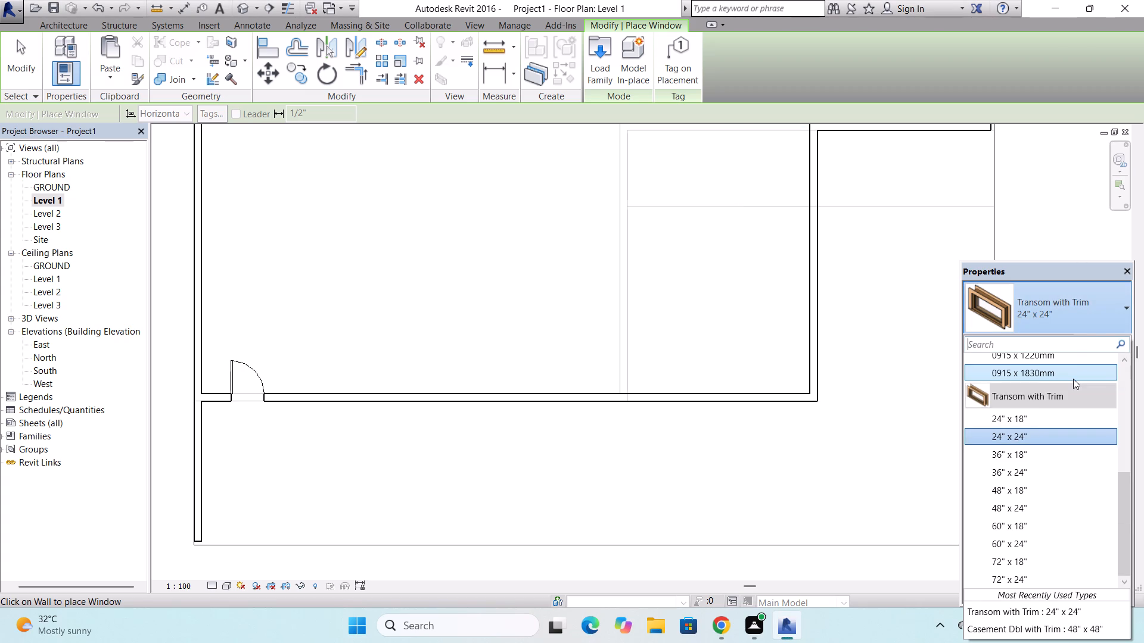
pyautogui.scroll(6, 1048, 424)
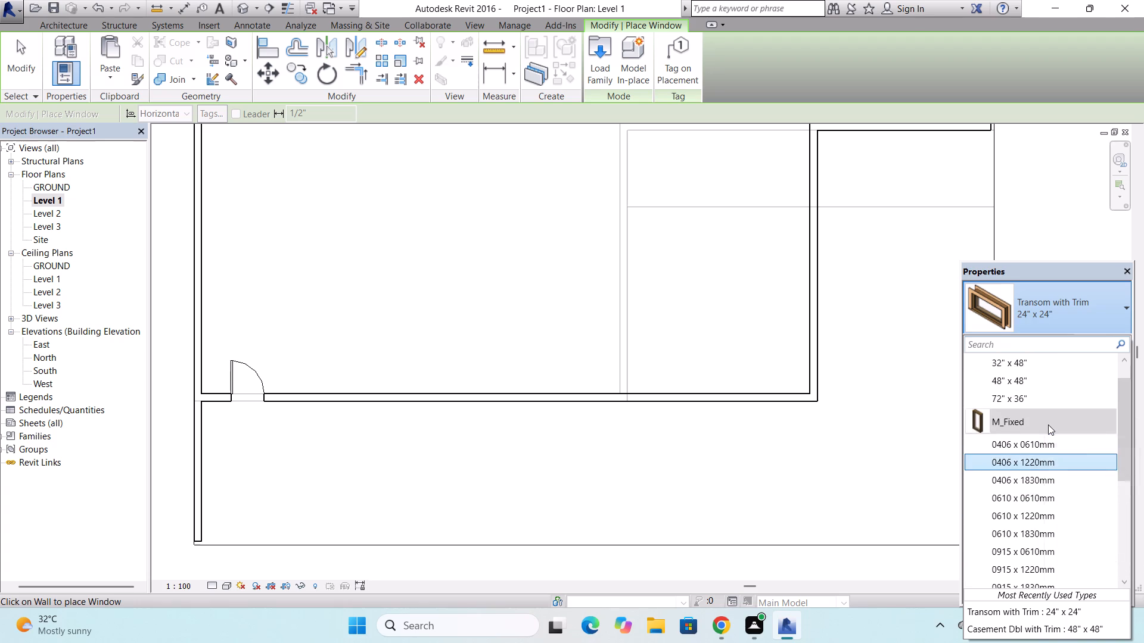
pyautogui.scroll(3, 1048, 424)
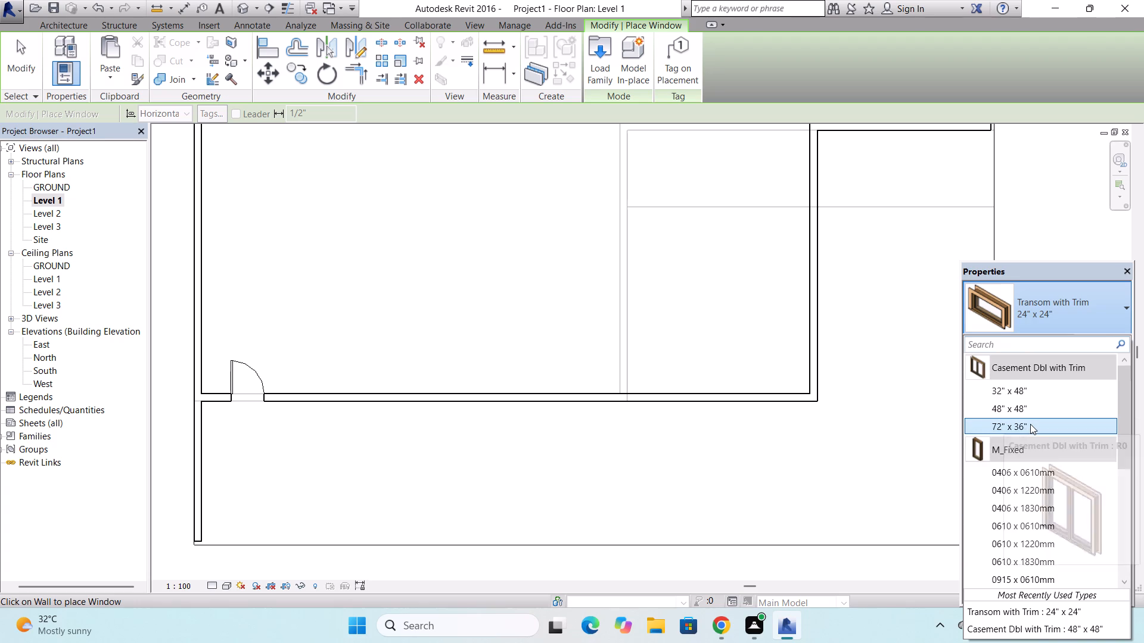
pyautogui.click(1030, 424)
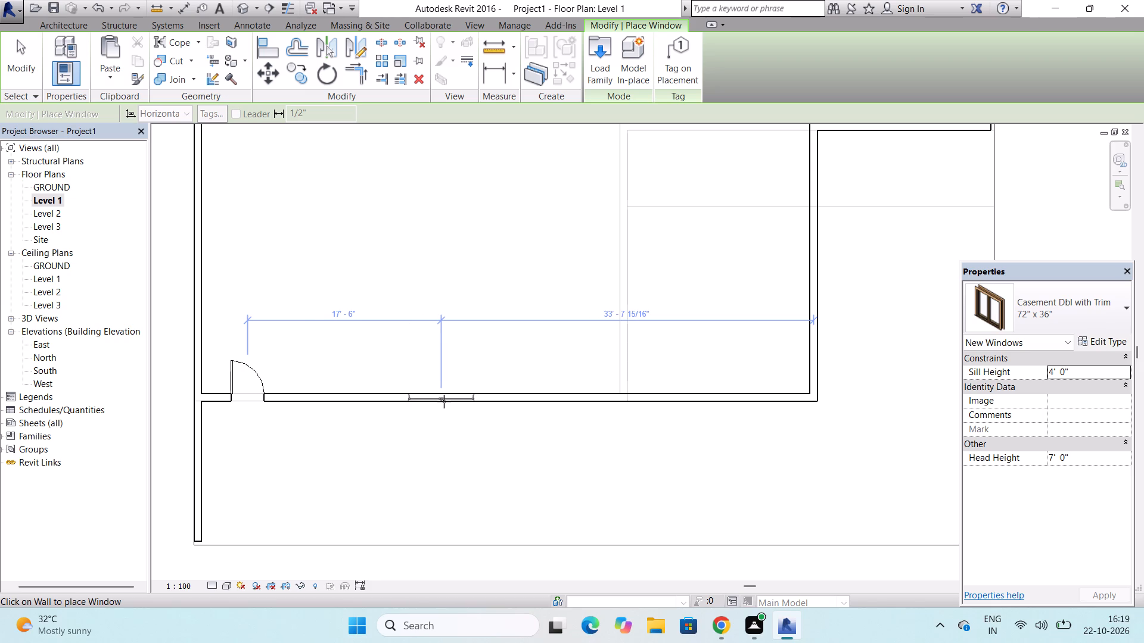
pyautogui.click(506, 400)
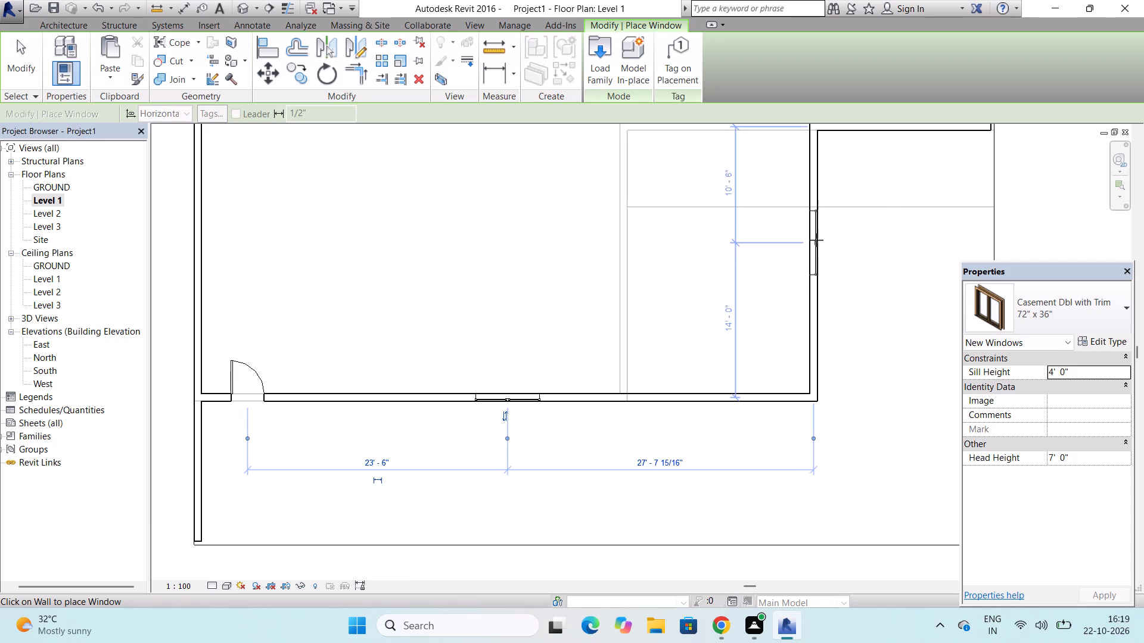
pyautogui.click(816, 240)
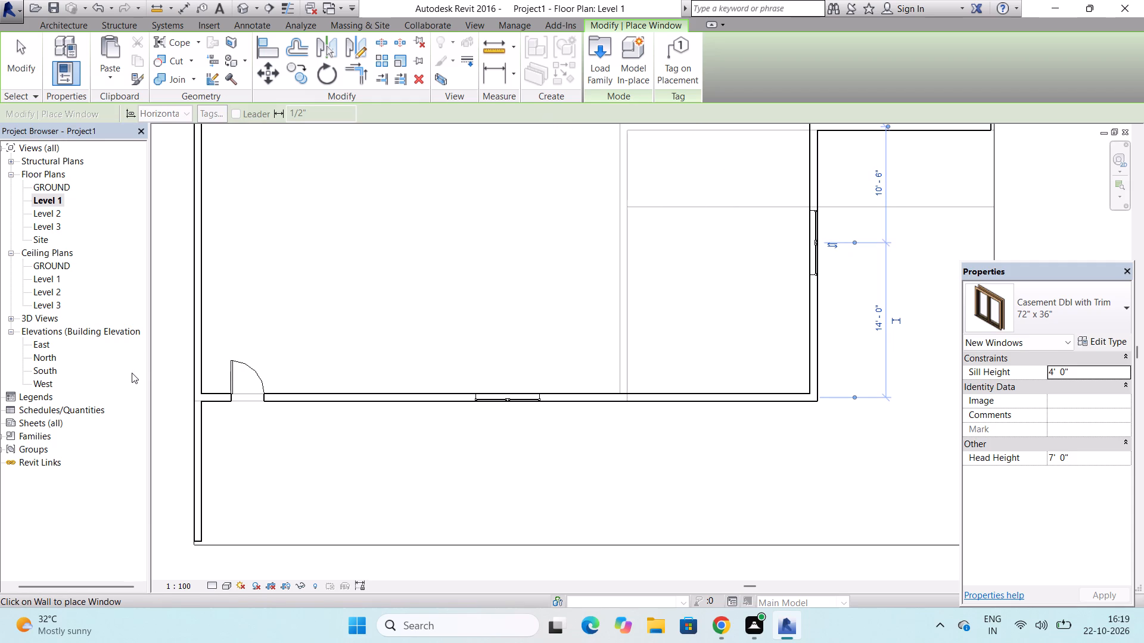
pyautogui.press('Escape')
pyautogui.press('Escape')
pyautogui.press('Escape')
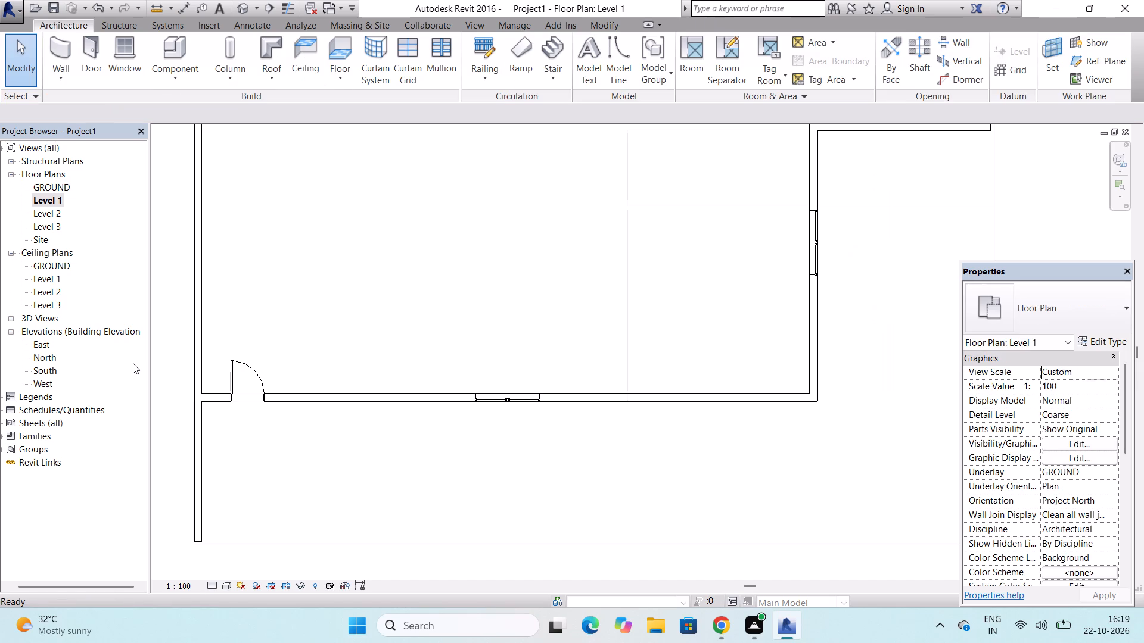
# Switch to the default 3D view to check the Level 1 door, windows and walls.
pyautogui.click(244, 7)
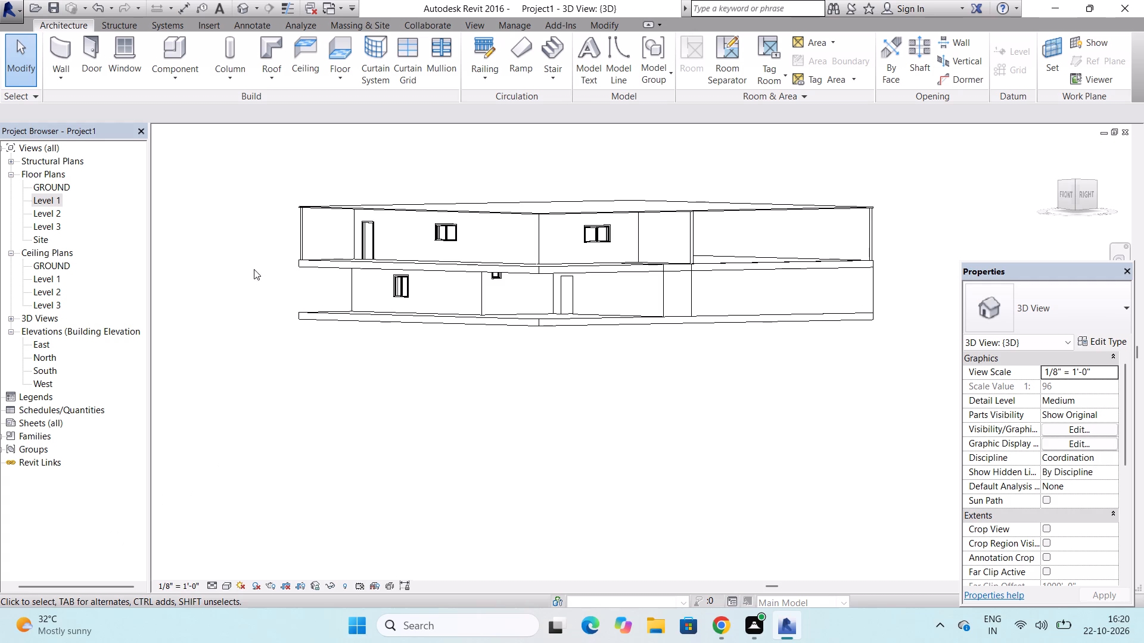
pyautogui.scroll(1, 319, 225)
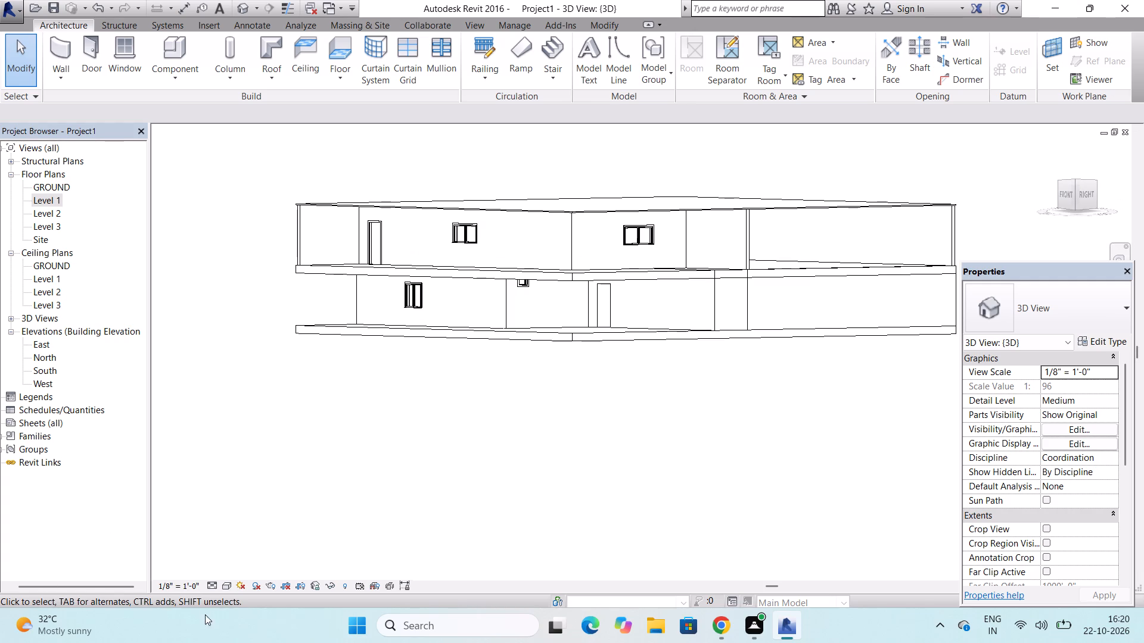
# In the Level 1 plan, draw a Generic - 9" wall about 44' 4" long along the open east side up to the northeast corner.
pyautogui.doubleClick(44, 185)
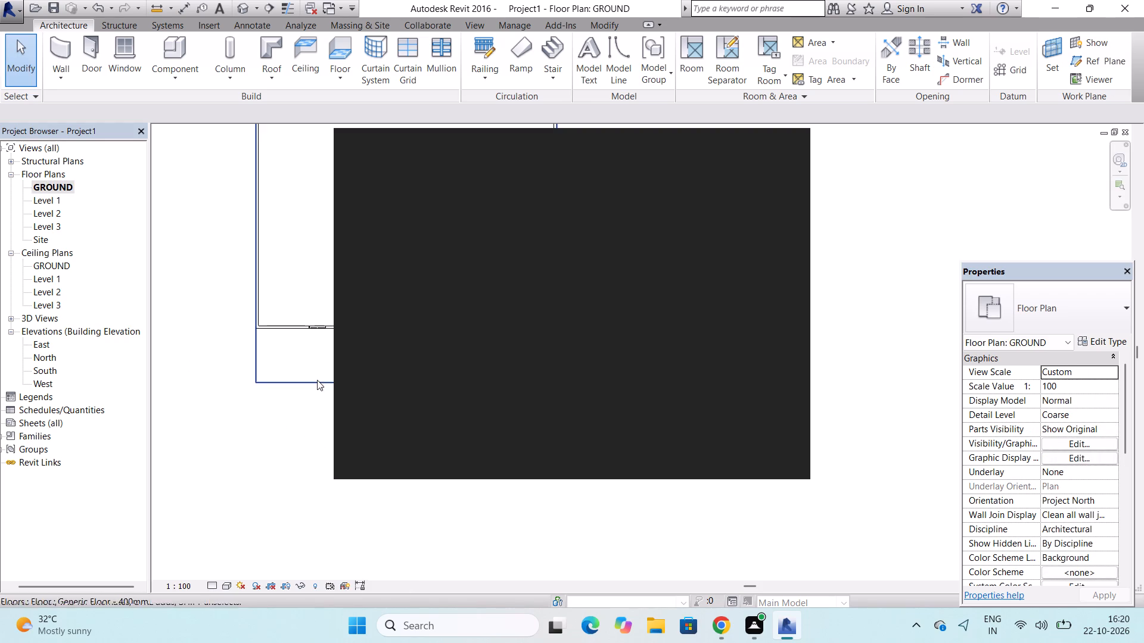
pyautogui.doubleClick(56, 199)
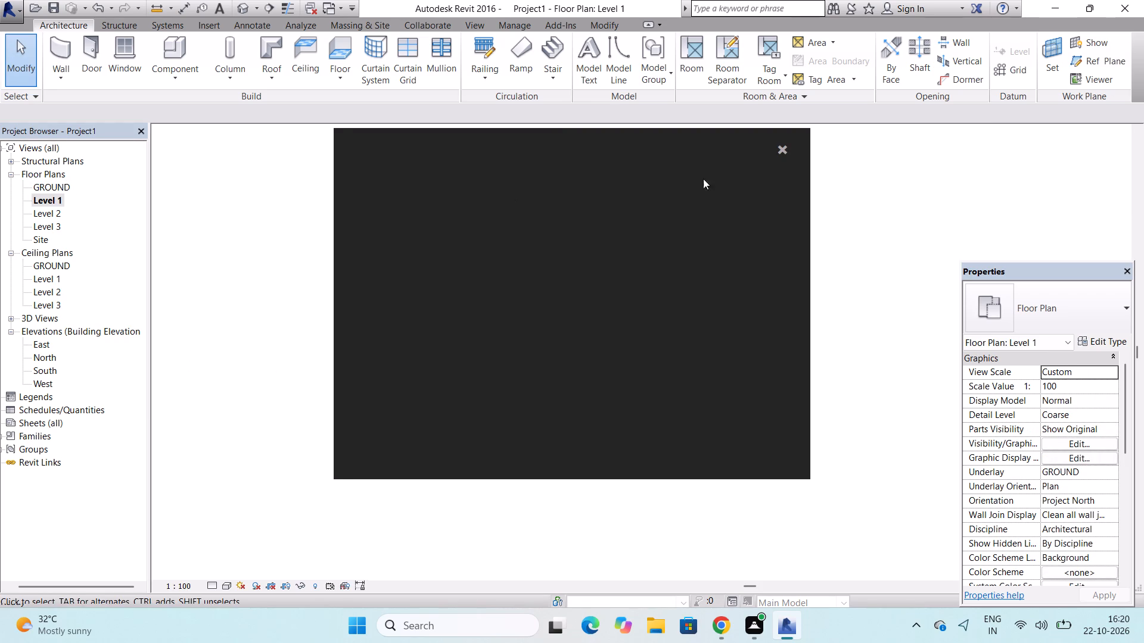
pyautogui.click(786, 147)
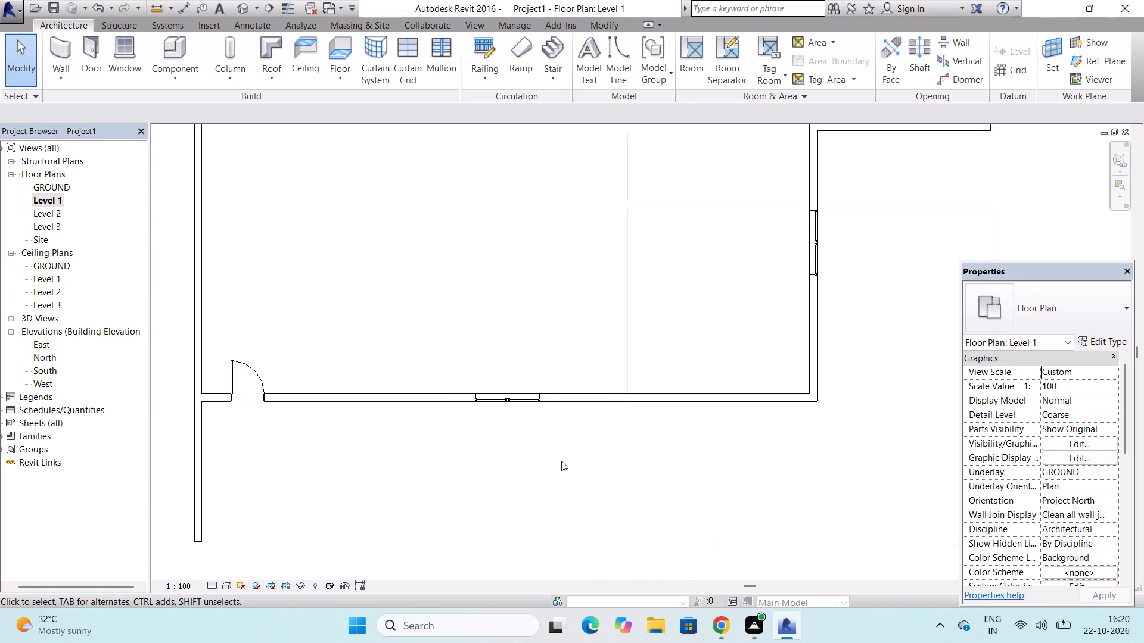
pyautogui.scroll(-9, 556, 477)
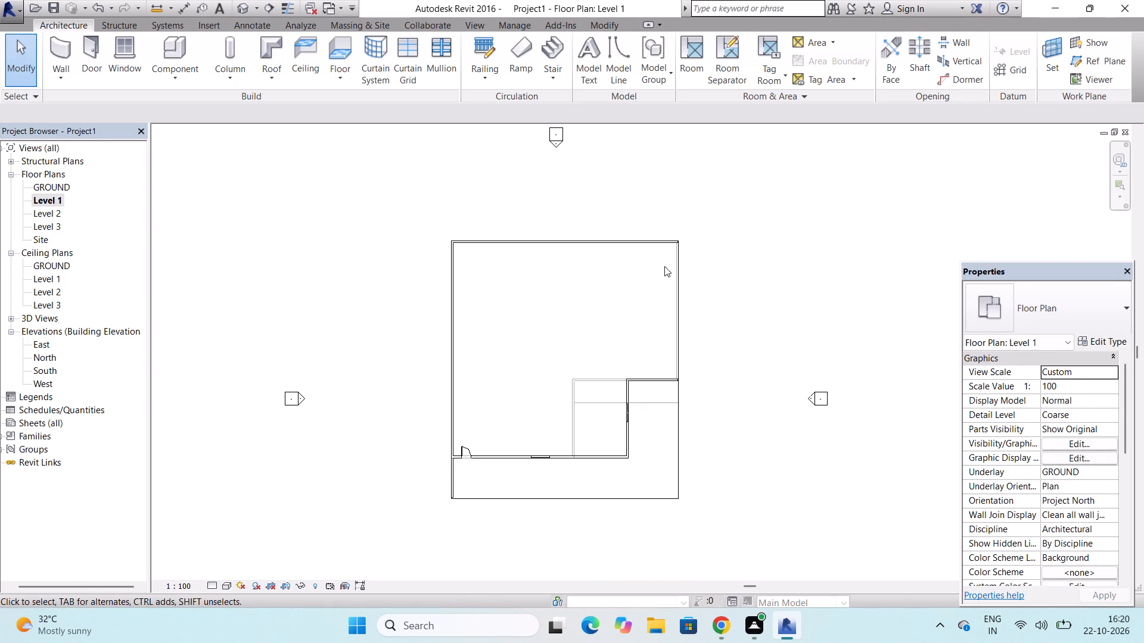
pyautogui.scroll(9, 663, 266)
pyautogui.scroll(-5, 685, 258)
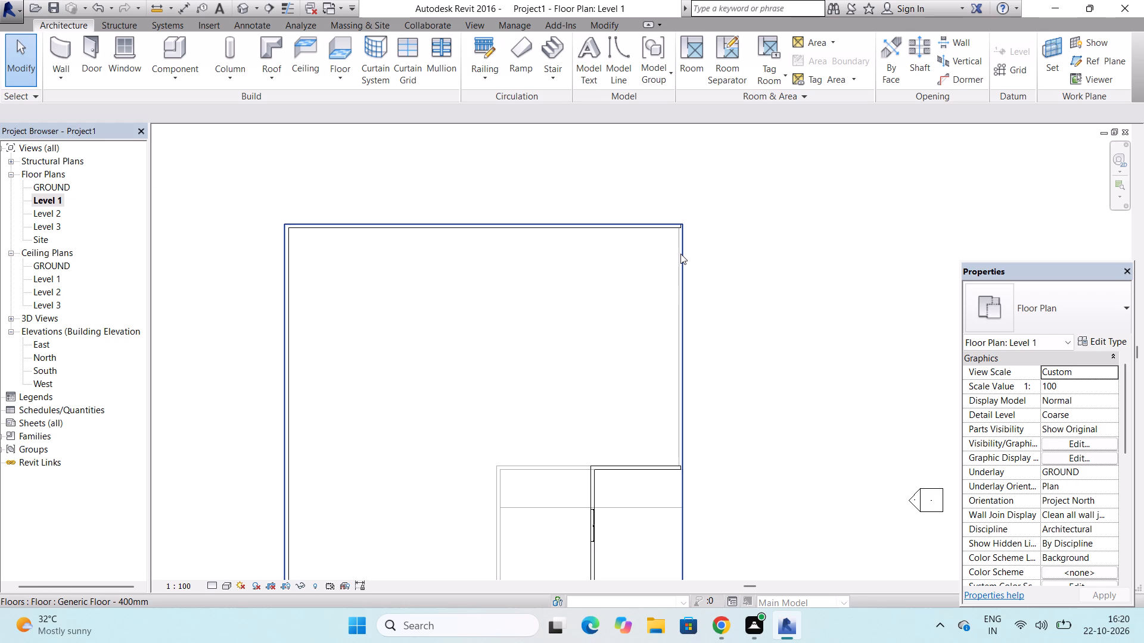
pyautogui.click(60, 53)
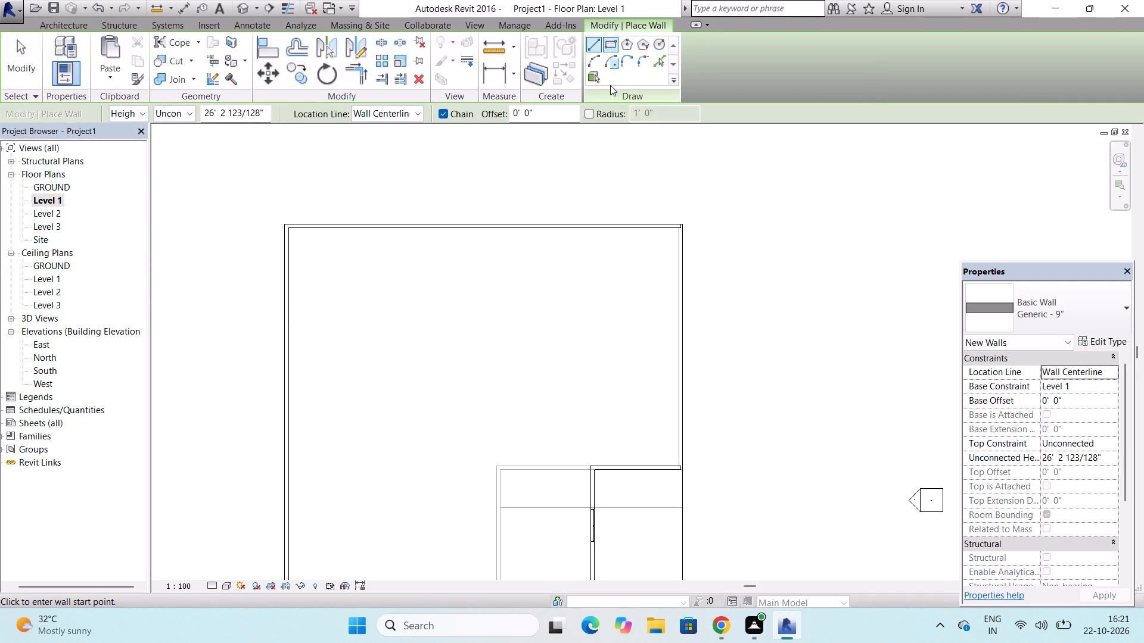
pyautogui.scroll(8, 694, 479)
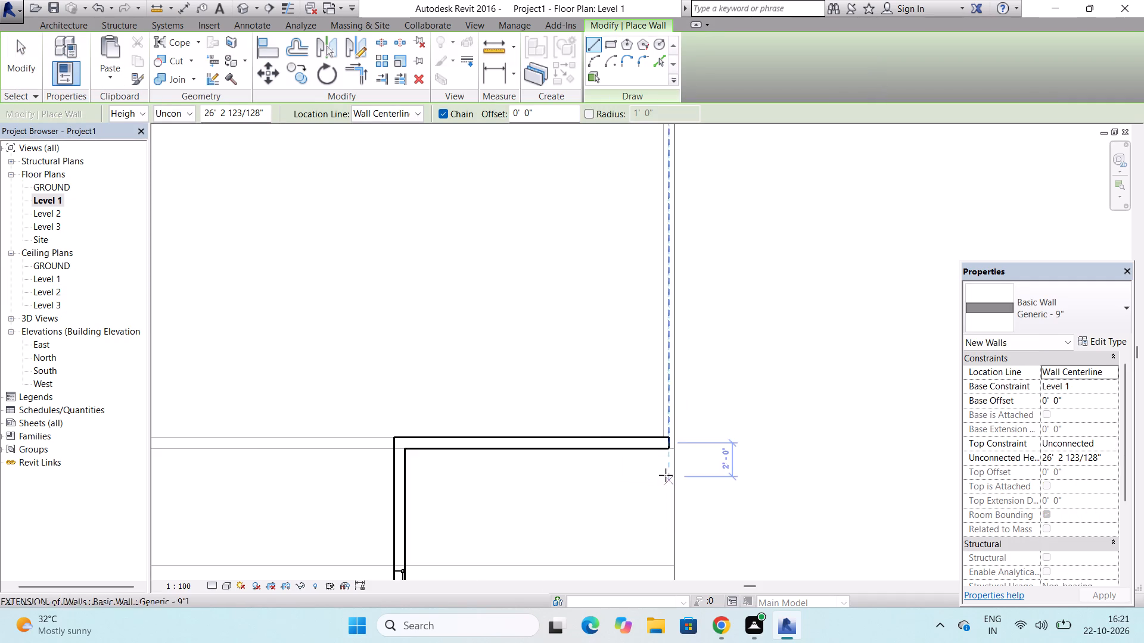
pyautogui.scroll(10, 666, 475)
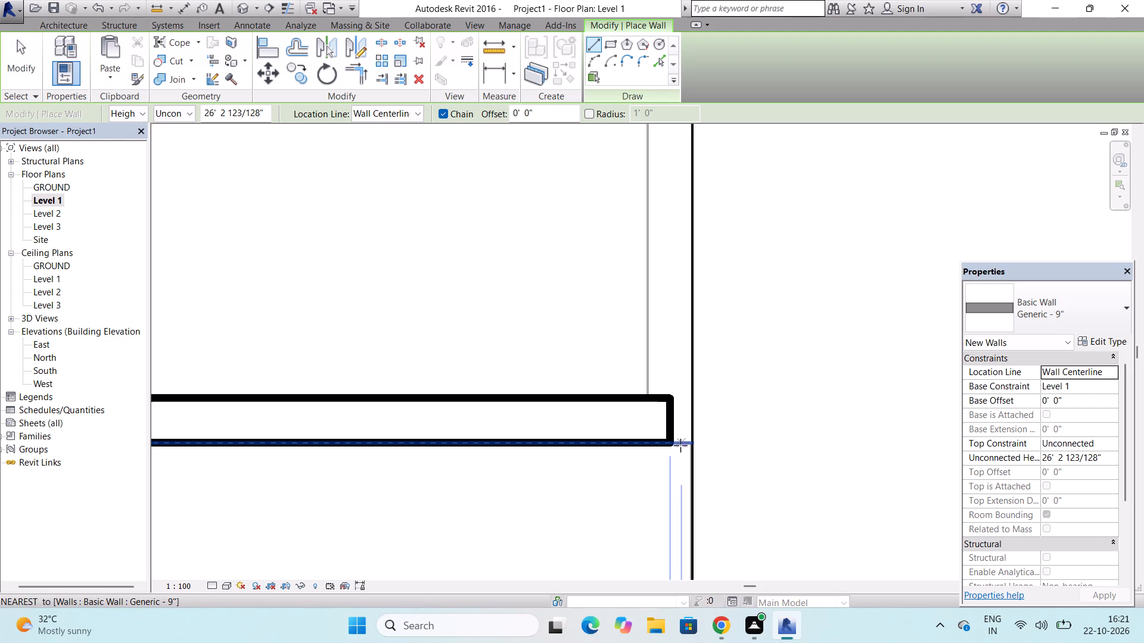
pyautogui.click(677, 443)
pyautogui.scroll(-14, 677, 443)
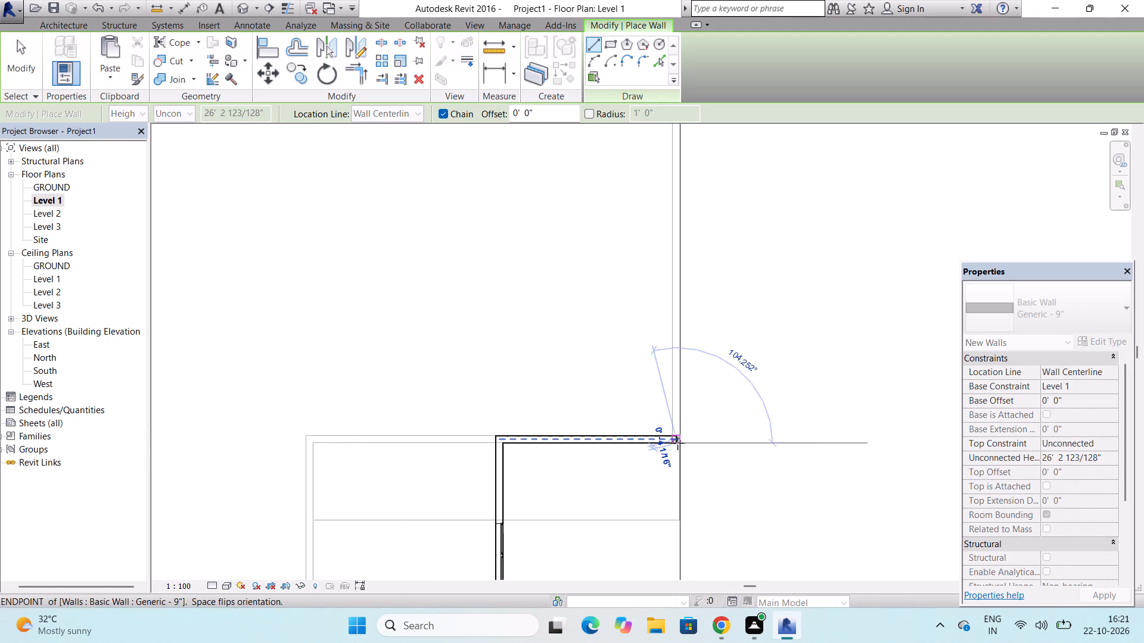
pyautogui.scroll(-6, 669, 369)
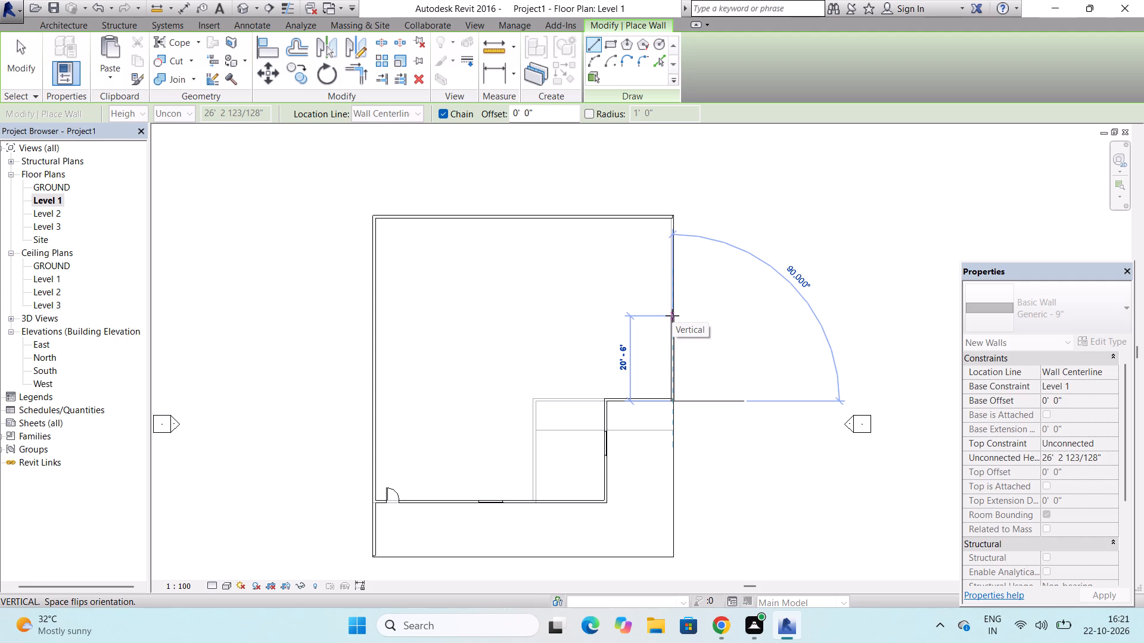
pyautogui.click(673, 223)
pyautogui.press('Escape')
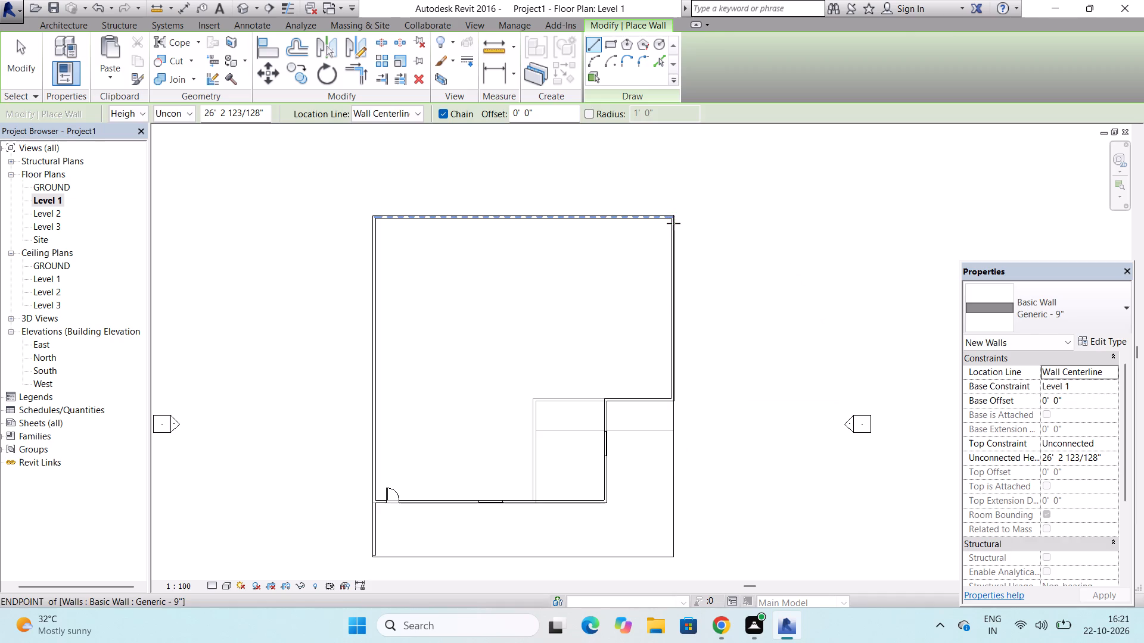
pyautogui.press('Escape')
pyautogui.press('Escape')
pyautogui.press('Escape')
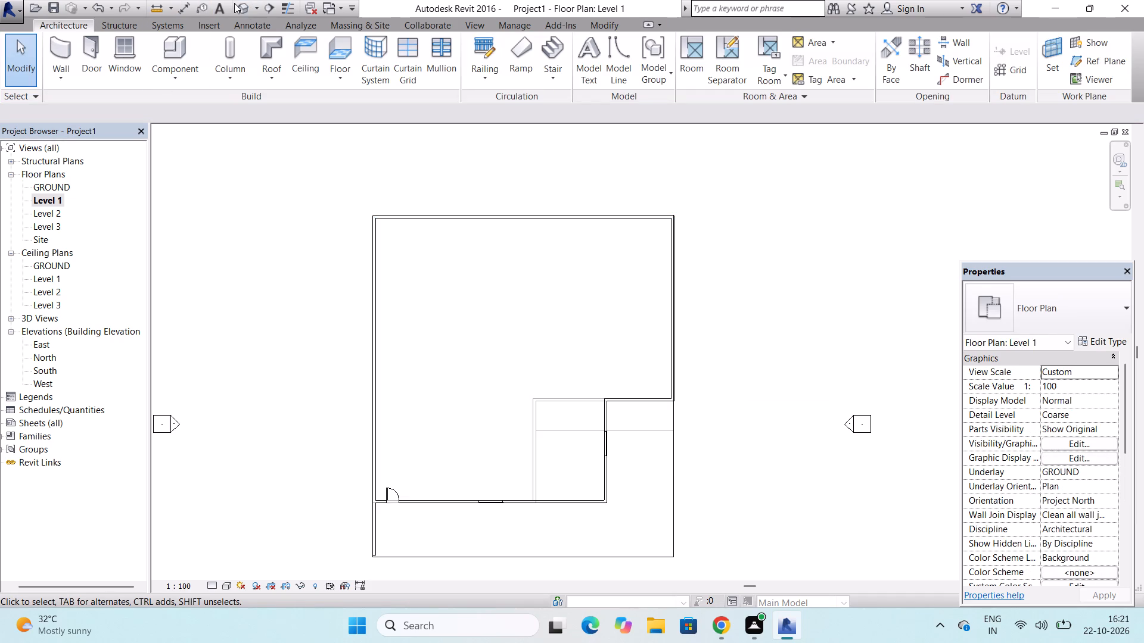
# Switch to the default 3D view to check the new east wall's height.
pyautogui.click(240, 6)
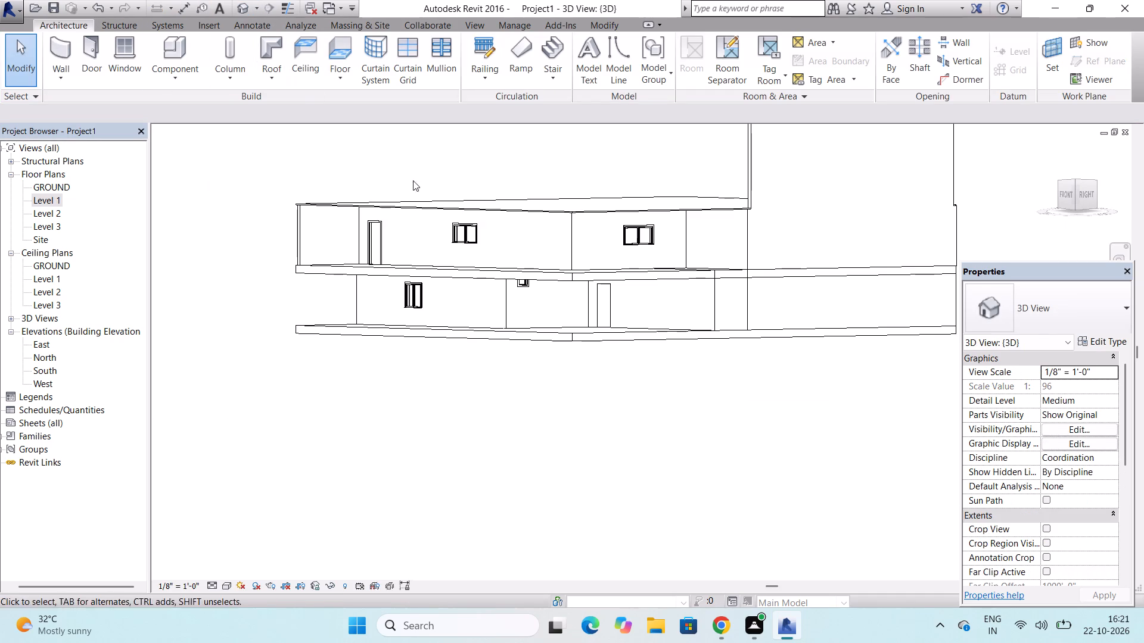
pyautogui.scroll(-3, 483, 264)
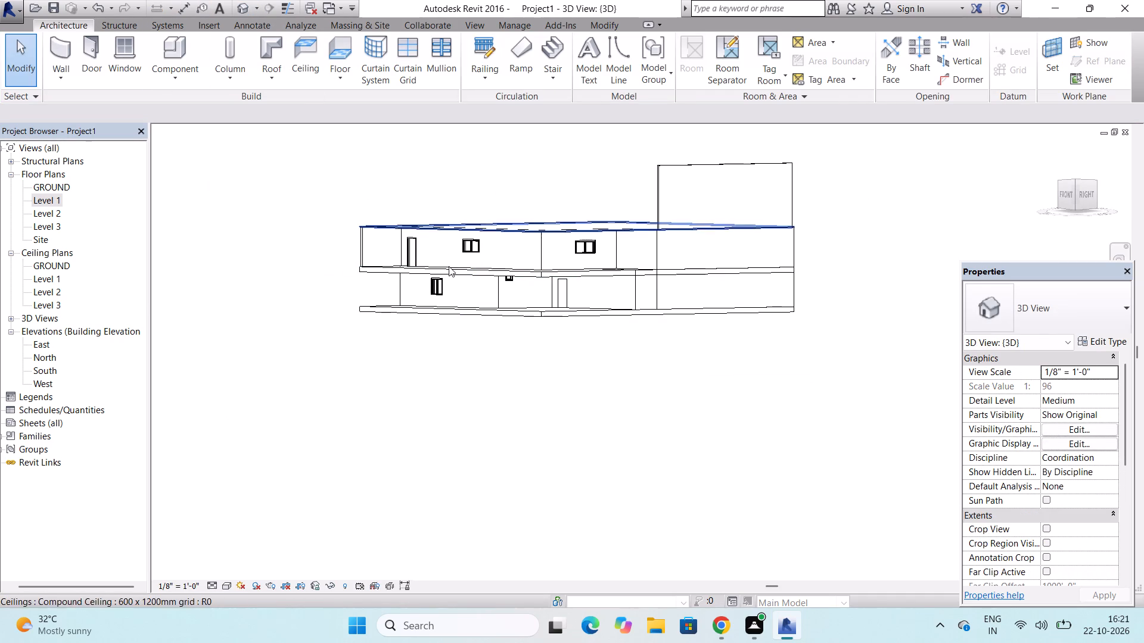
# In the South elevation, lower the top of the new Level 1 east wall to Level 2, for a height of 10' 0".
pyautogui.doubleClick(44, 368)
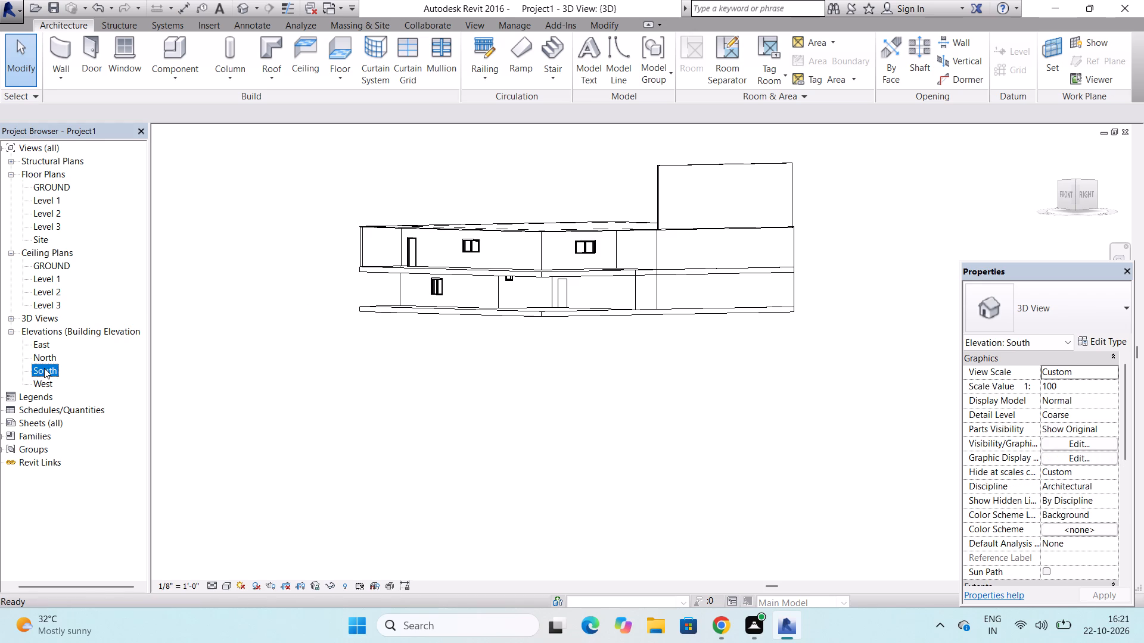
pyautogui.scroll(-1, 51, 367)
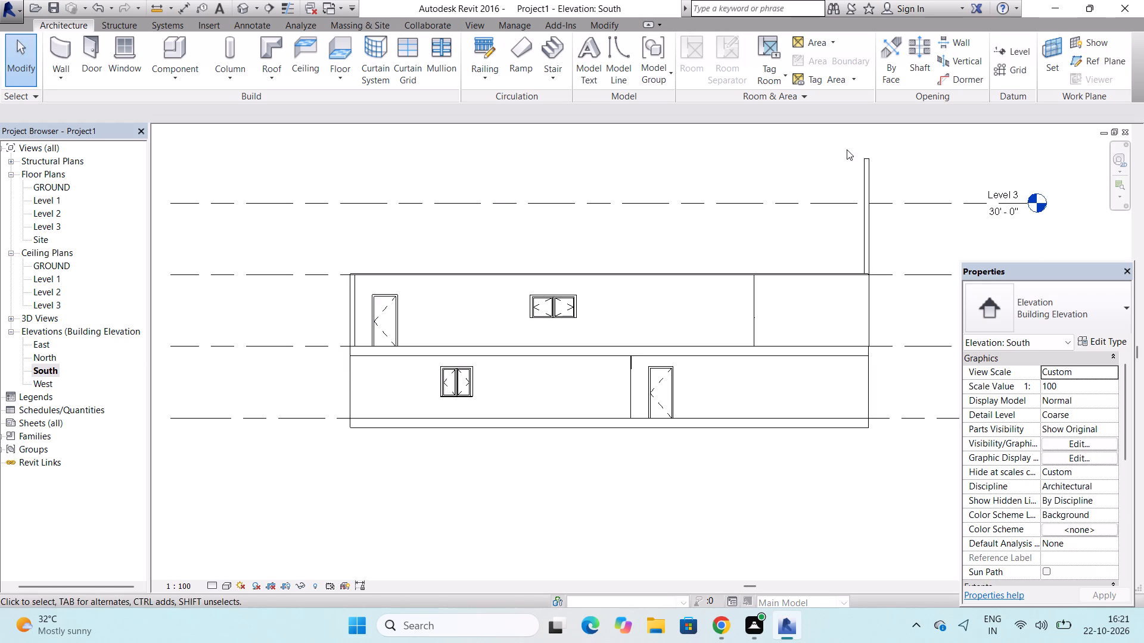
pyautogui.click(861, 170)
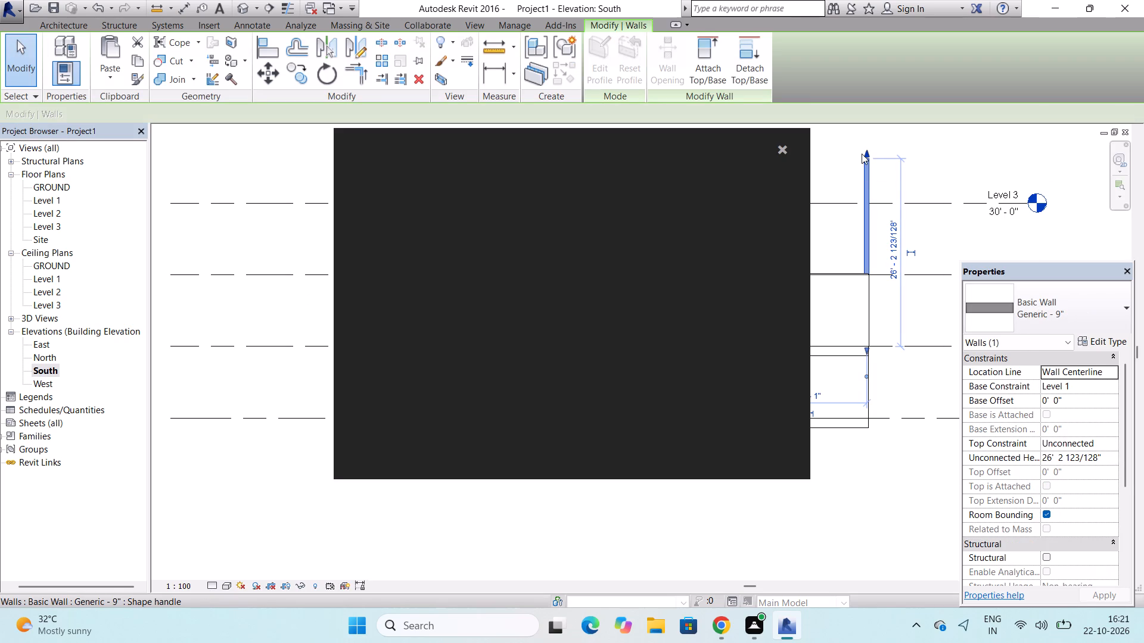
pyautogui.moveTo(867, 152); pyautogui.dragTo(866, 258)
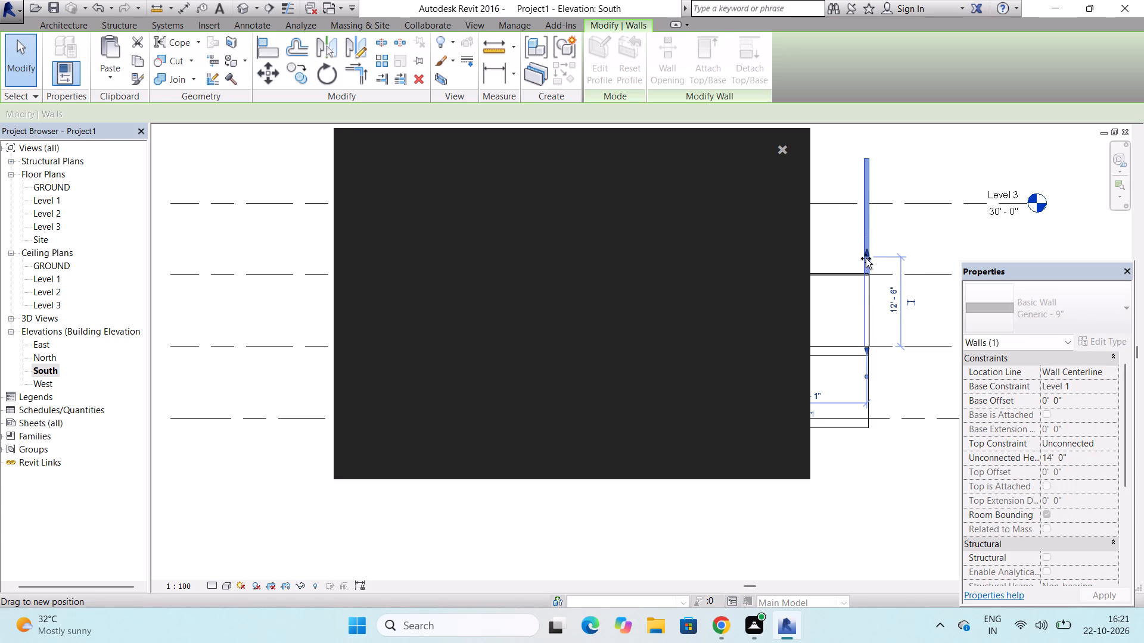
pyautogui.moveTo(866, 258); pyautogui.dragTo(866, 281)
pyautogui.click(781, 150)
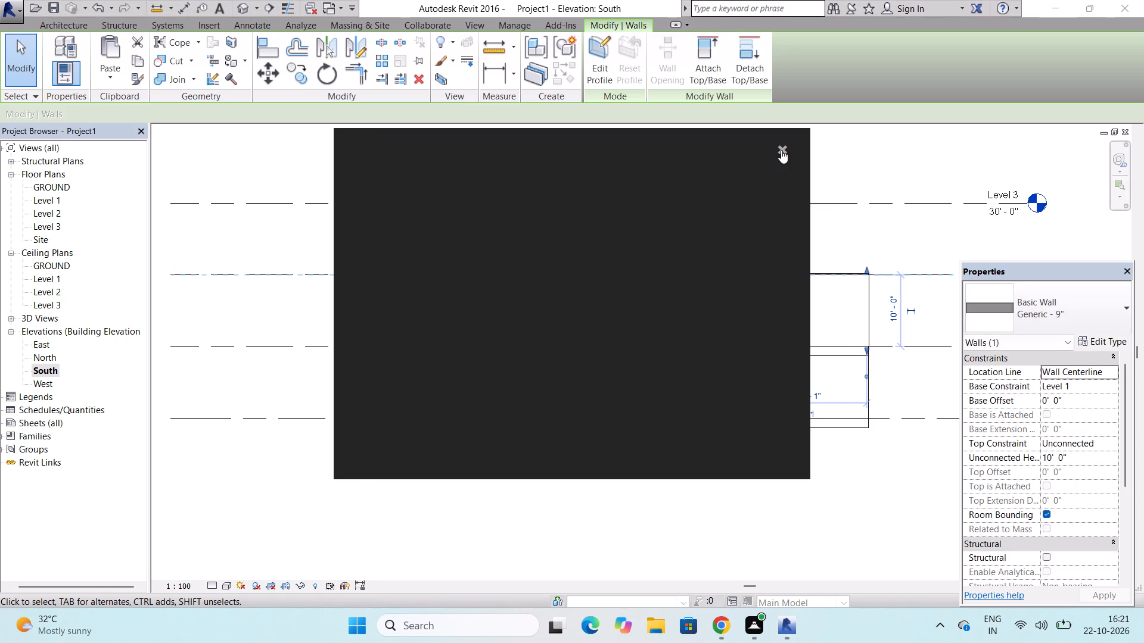
# Examine the lowered wall's top against the ceiling edge and the Level 2 line in the South elevation.
pyautogui.scroll(5, 885, 294)
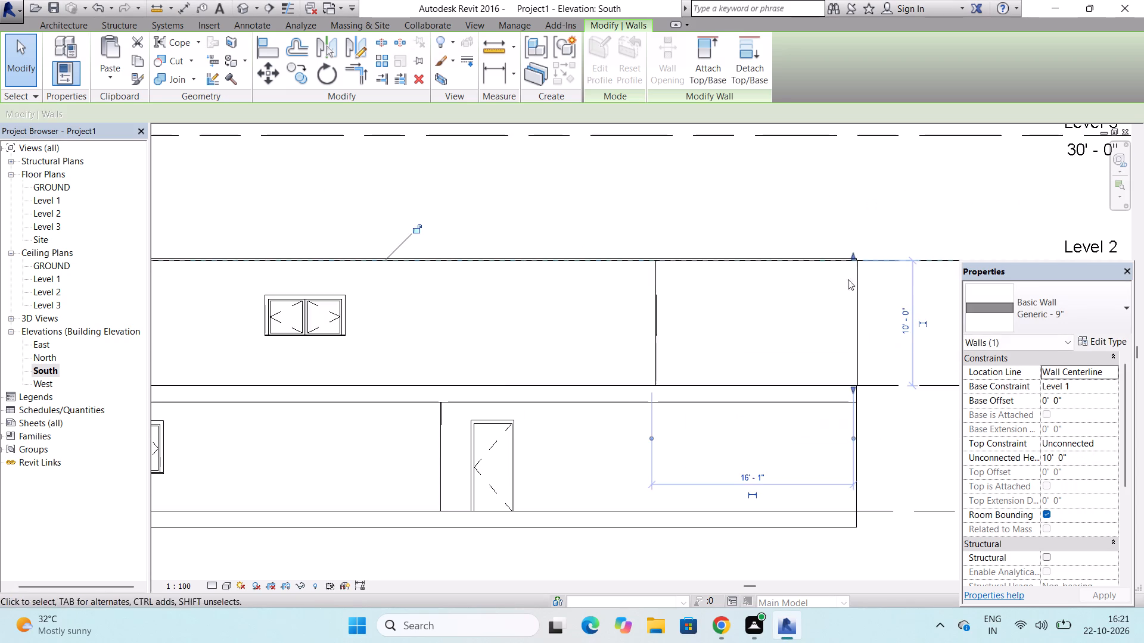
pyautogui.scroll(8, 848, 279)
pyautogui.scroll(4, 884, 230)
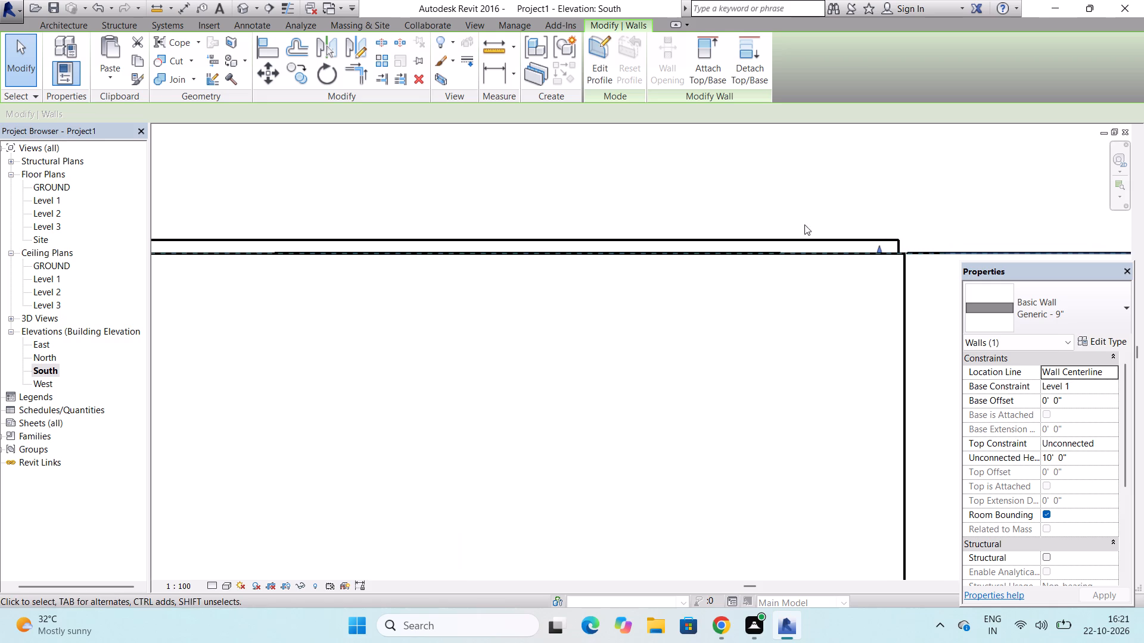
pyautogui.scroll(-10, 783, 232)
pyautogui.press('Escape')
pyautogui.press('Escape')
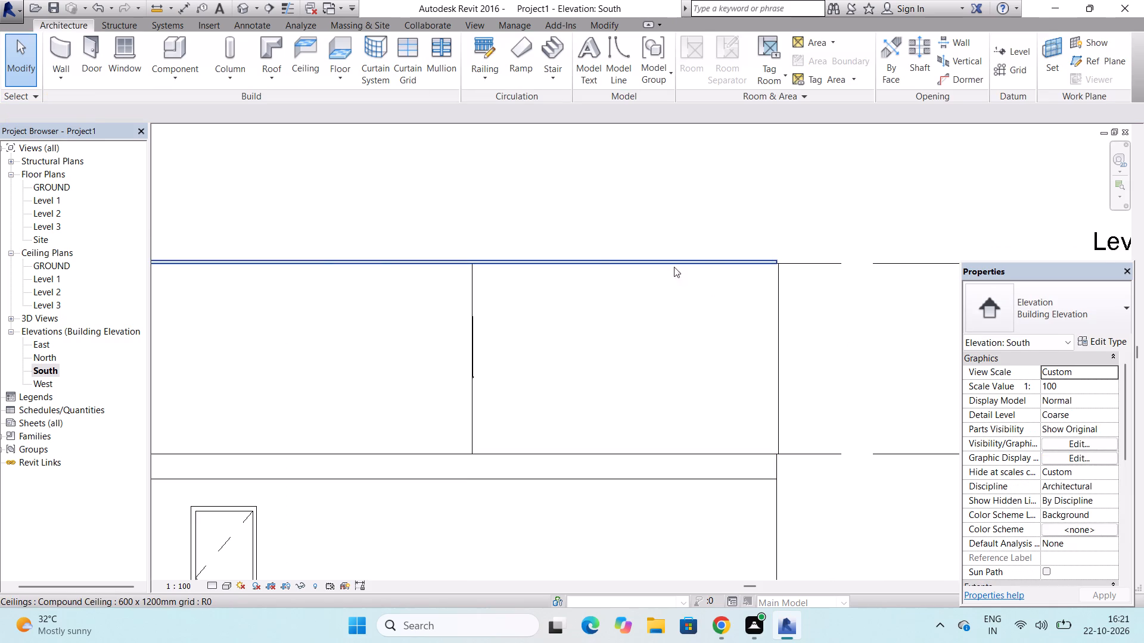
pyautogui.scroll(-10, 598, 258)
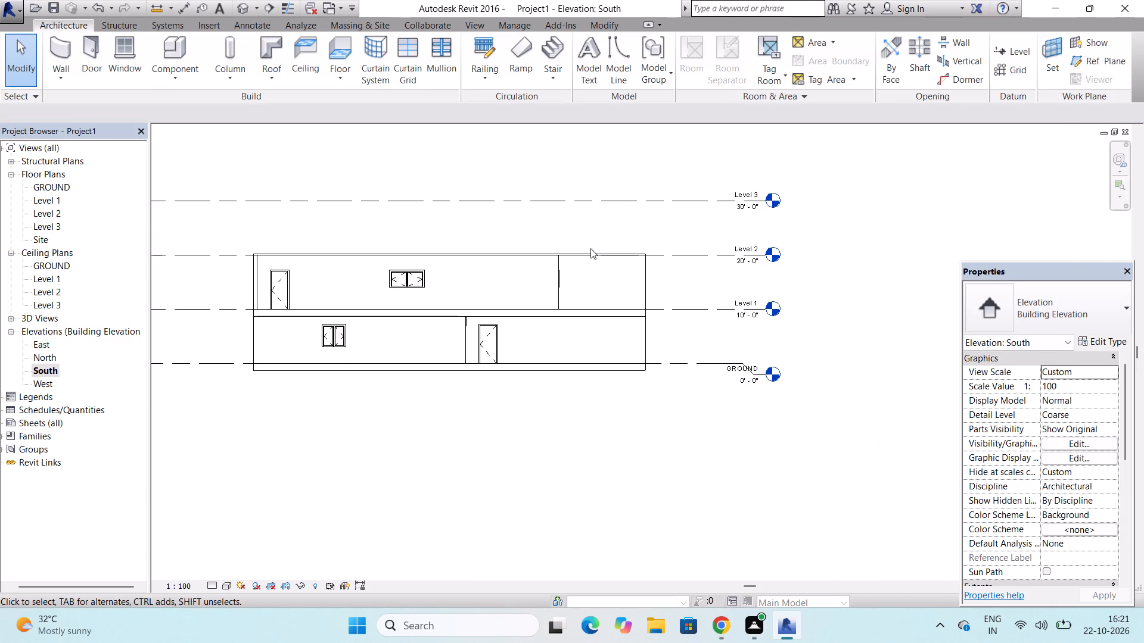
pyautogui.scroll(4, 590, 248)
pyautogui.scroll(-2, 590, 248)
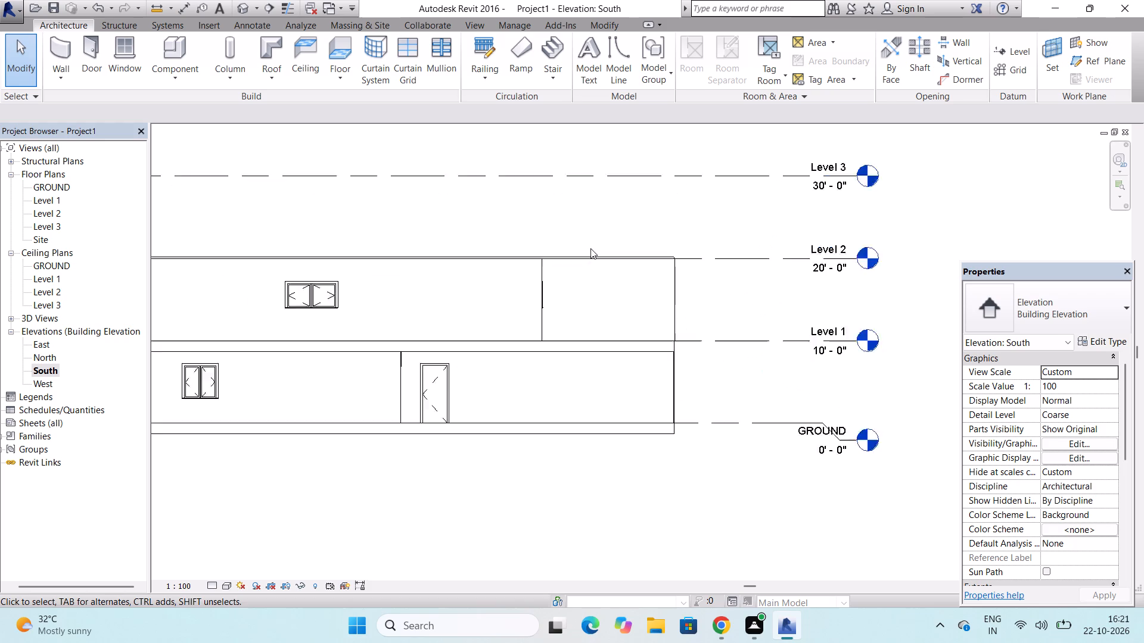
pyautogui.scroll(-2, 590, 248)
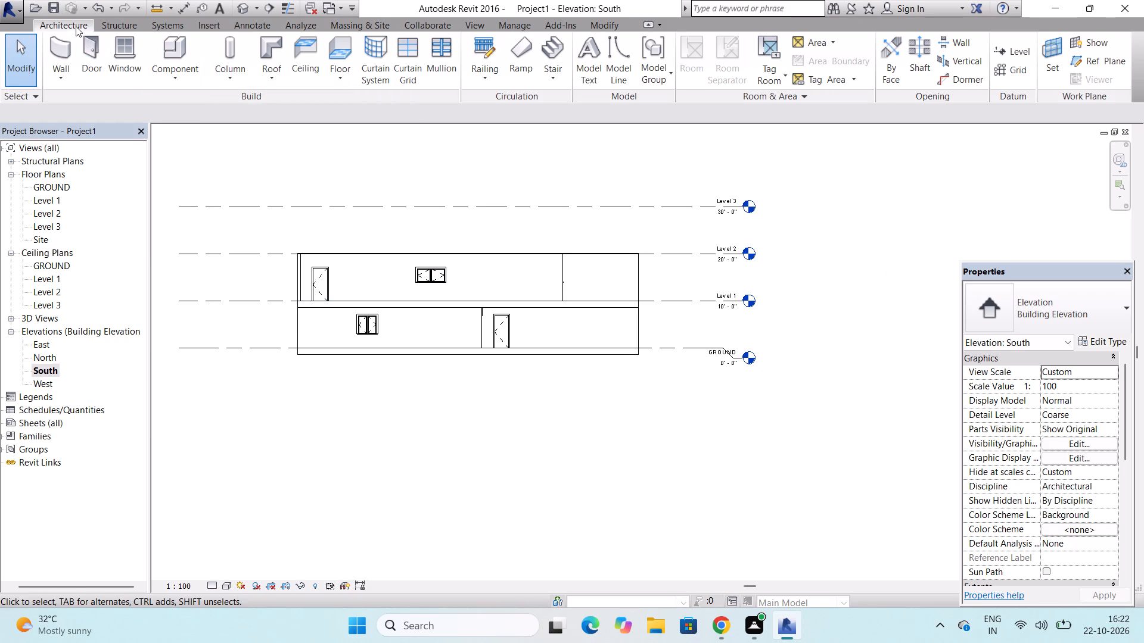
# In the default 3D view, place an M_Single-Flush 0915 x 2134mm door in the short Level 1 south-facing wall, about 6' 6" from its west end.
pyautogui.doubleClick(248, 12)
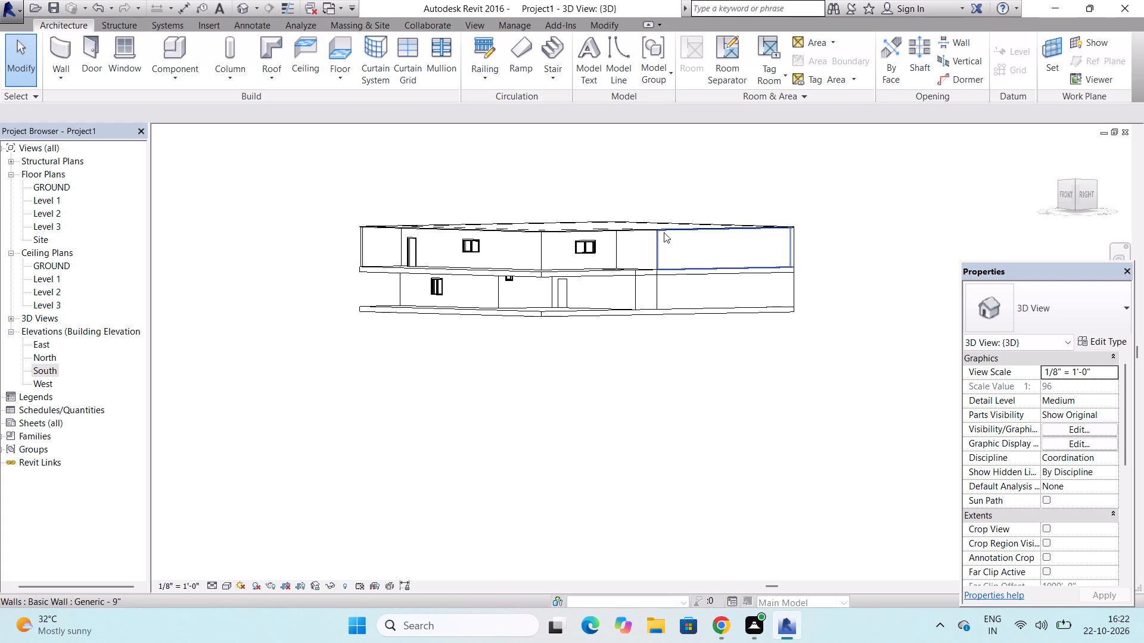
pyautogui.scroll(8, 650, 235)
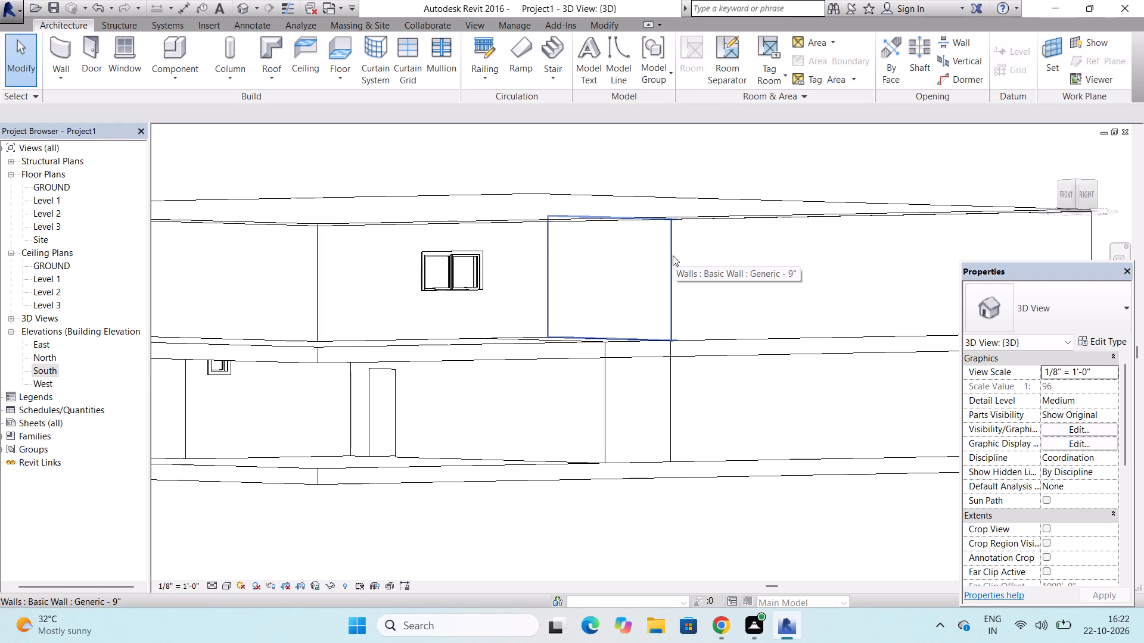
pyautogui.scroll(-4, 673, 255)
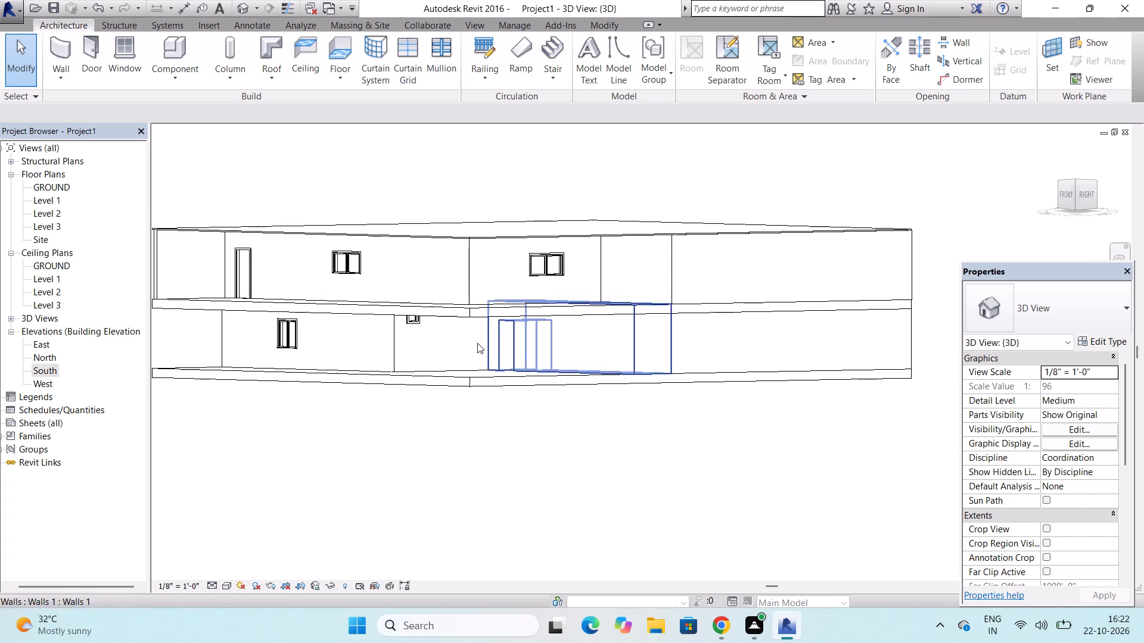
pyautogui.click(87, 47)
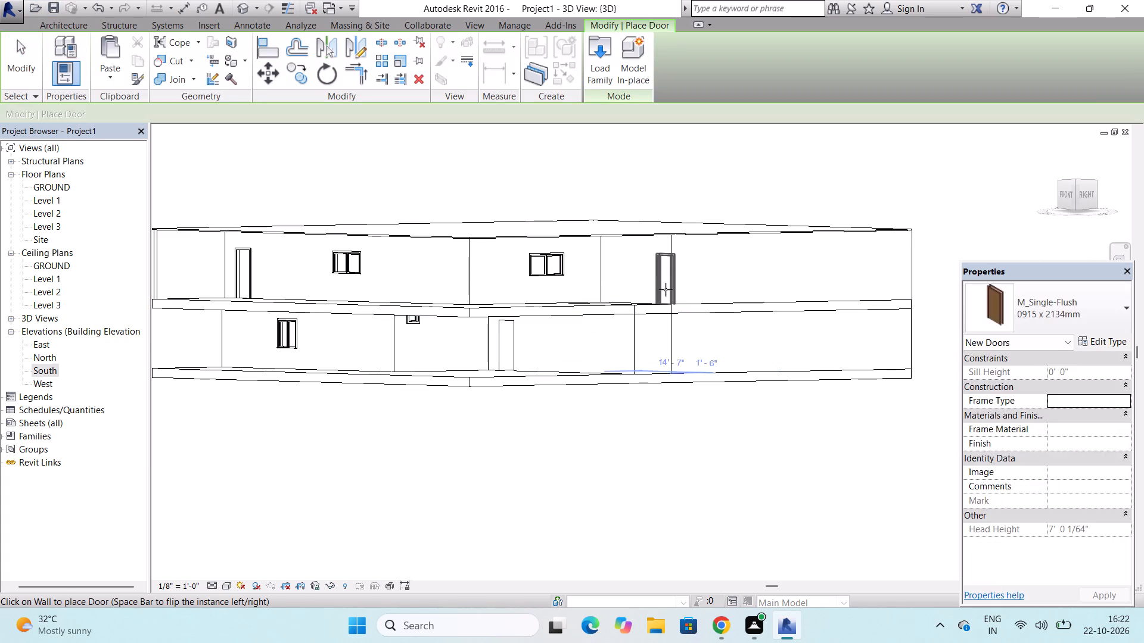
pyautogui.scroll(3, 632, 289)
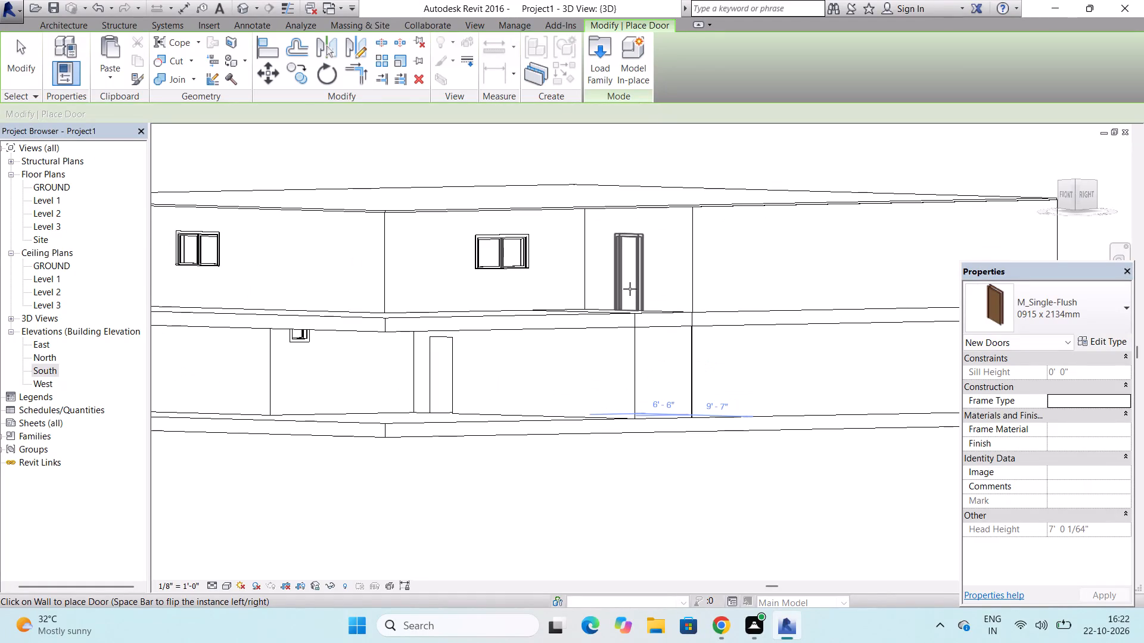
pyautogui.click(630, 289)
pyautogui.press('Escape')
pyautogui.press('Escape')
pyautogui.press('Escape')
pyautogui.press('Escape')
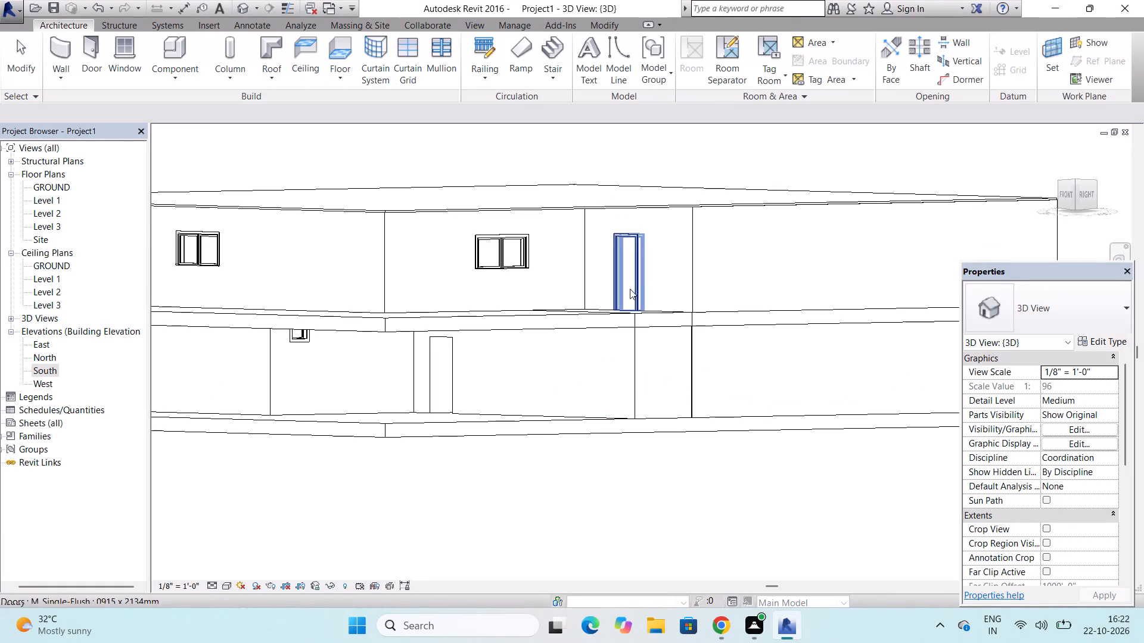
pyautogui.press('Escape')
pyautogui.press('Escape')
pyautogui.press('Escape')
pyautogui.press('Escape')
pyautogui.scroll(-5, 649, 274)
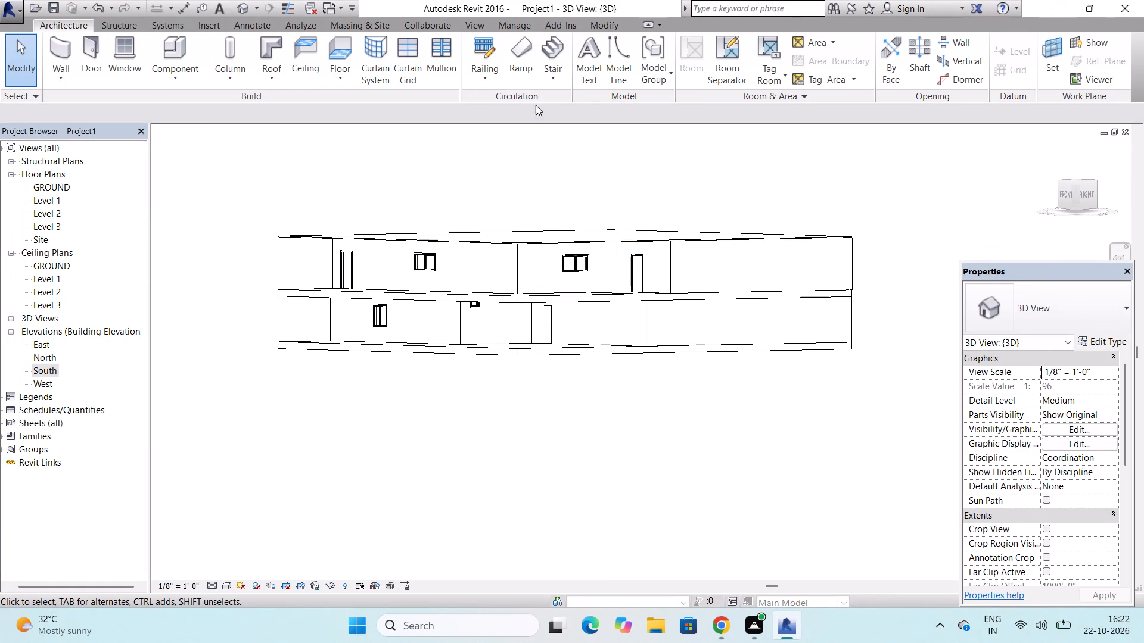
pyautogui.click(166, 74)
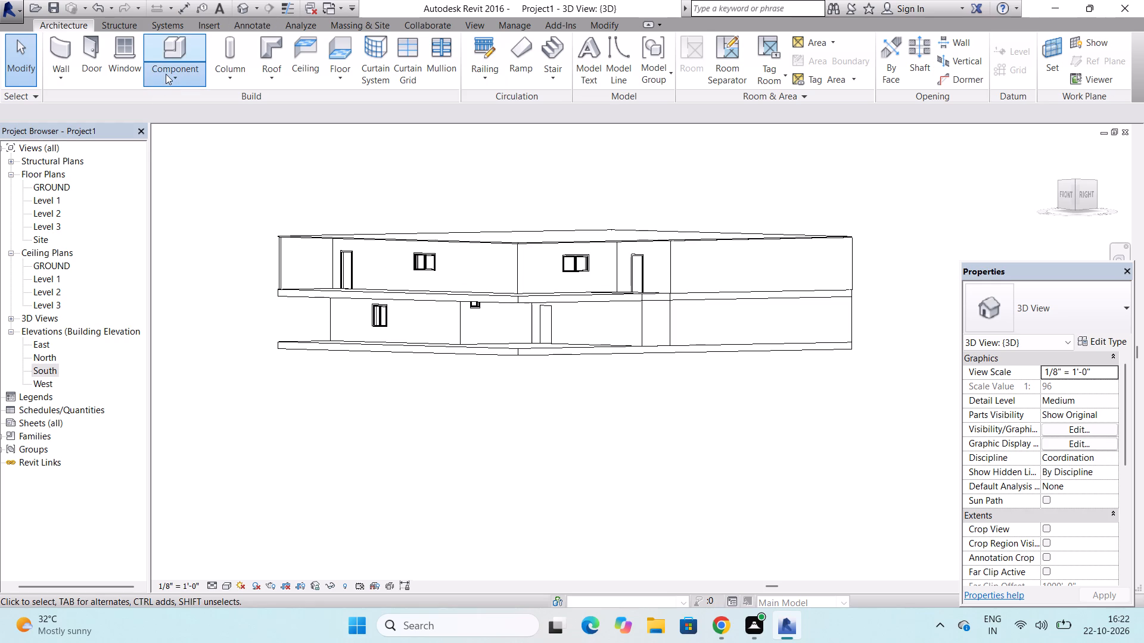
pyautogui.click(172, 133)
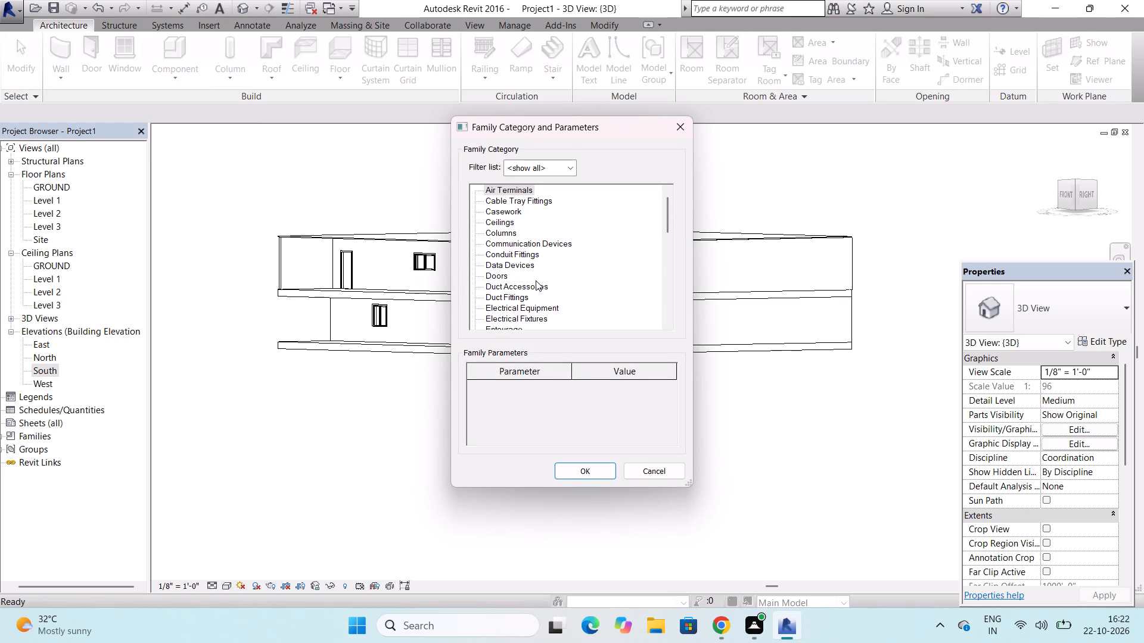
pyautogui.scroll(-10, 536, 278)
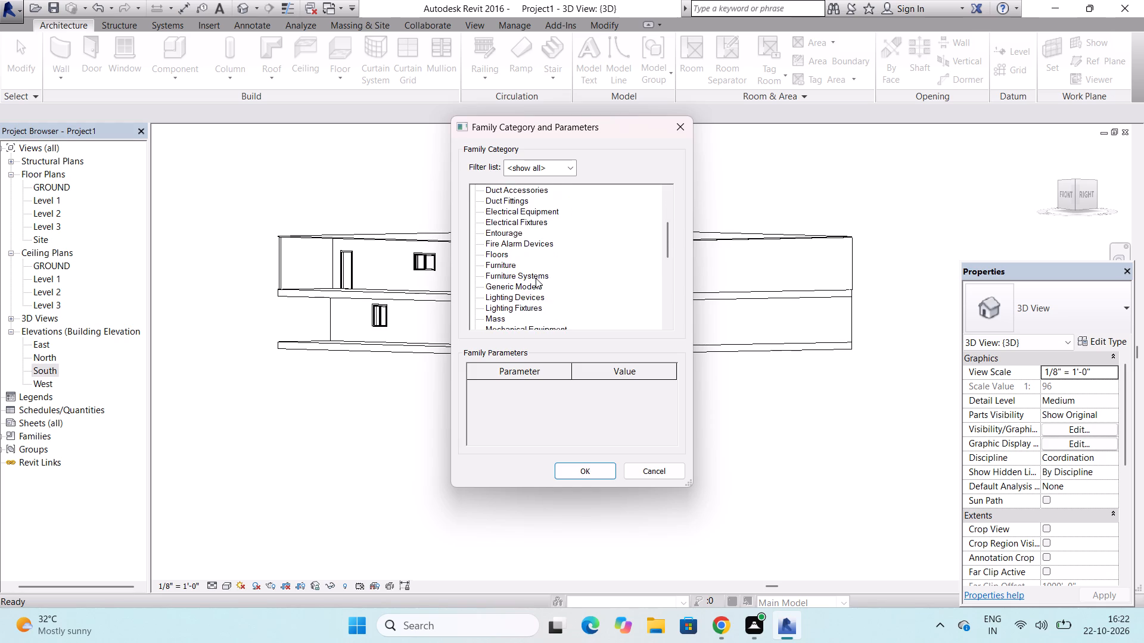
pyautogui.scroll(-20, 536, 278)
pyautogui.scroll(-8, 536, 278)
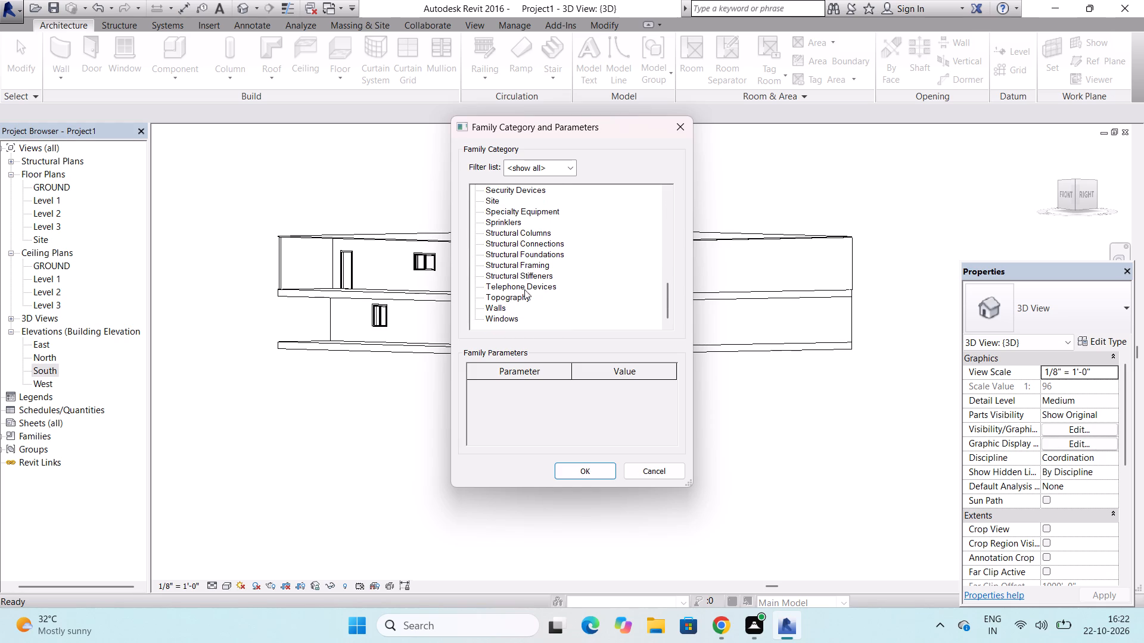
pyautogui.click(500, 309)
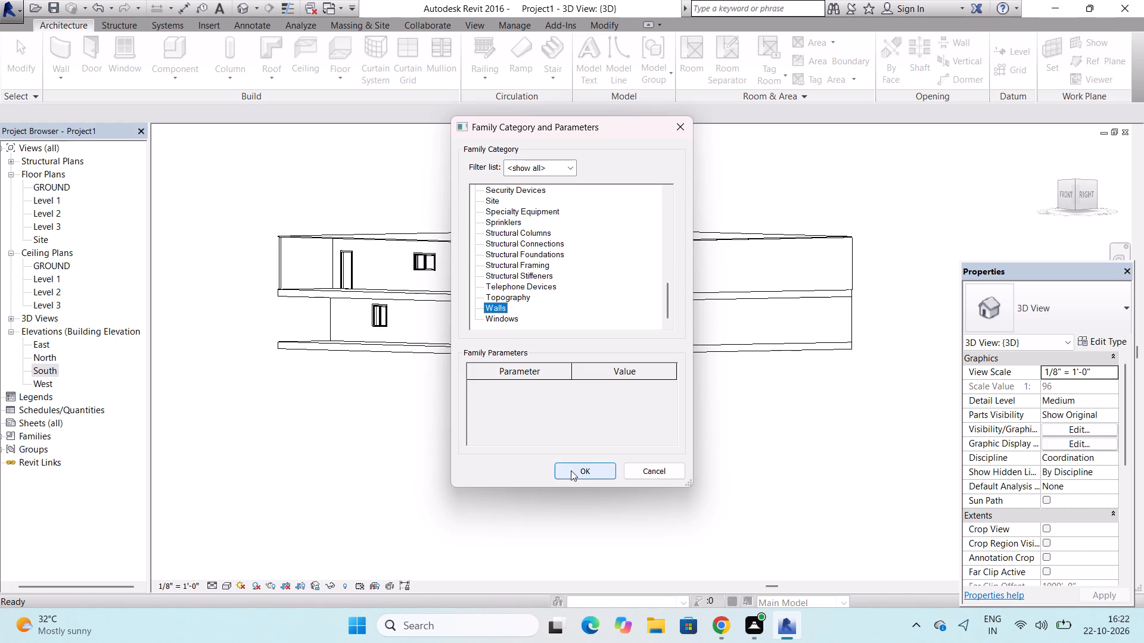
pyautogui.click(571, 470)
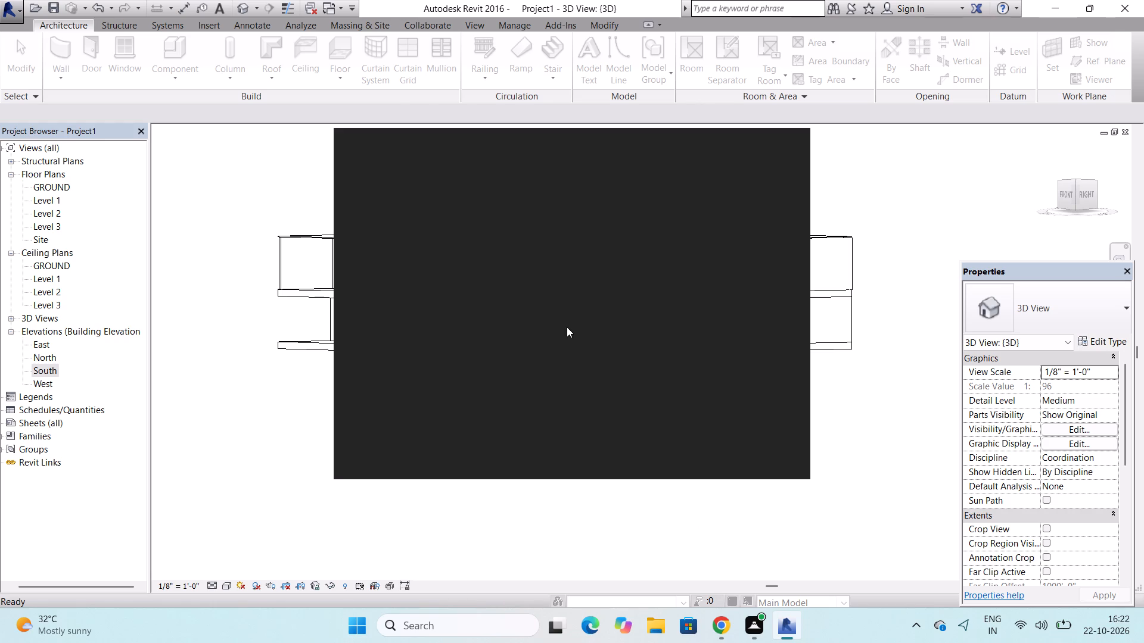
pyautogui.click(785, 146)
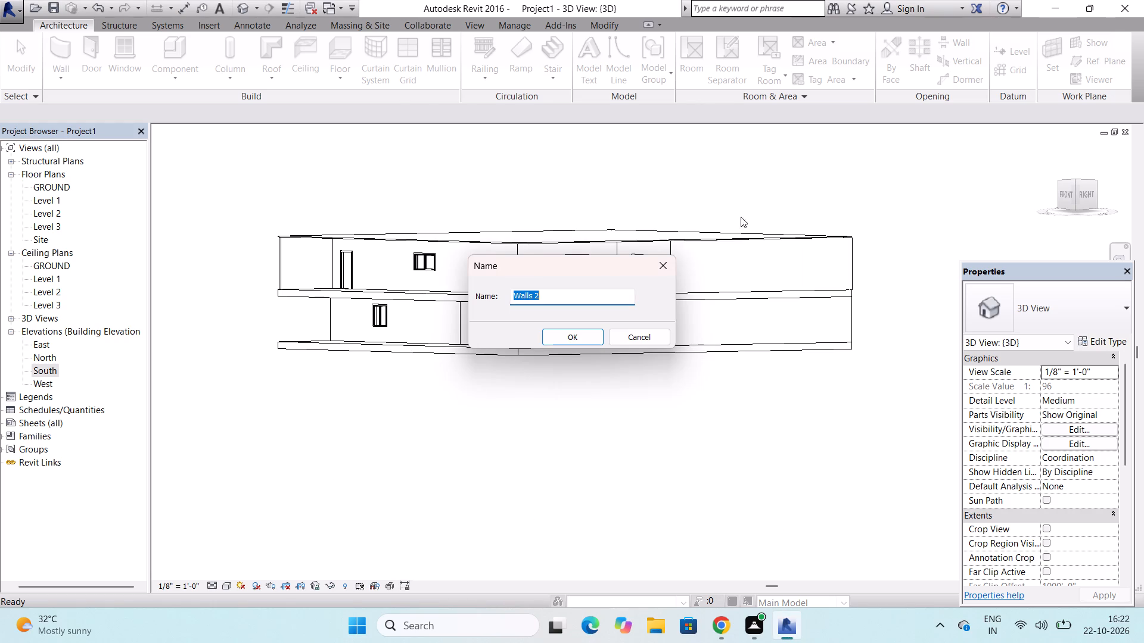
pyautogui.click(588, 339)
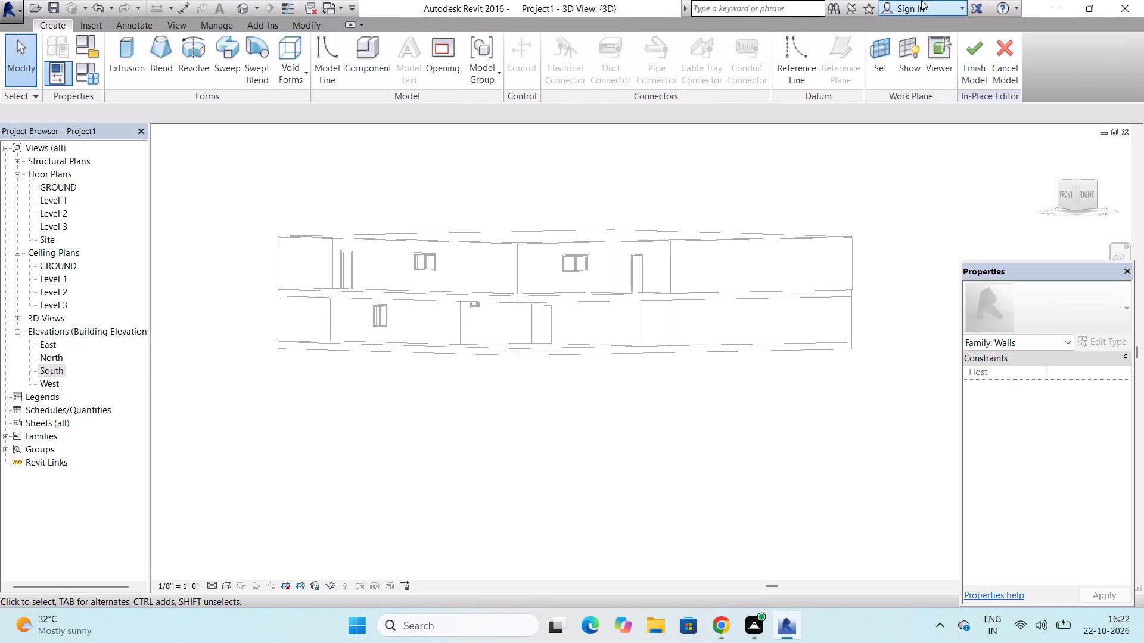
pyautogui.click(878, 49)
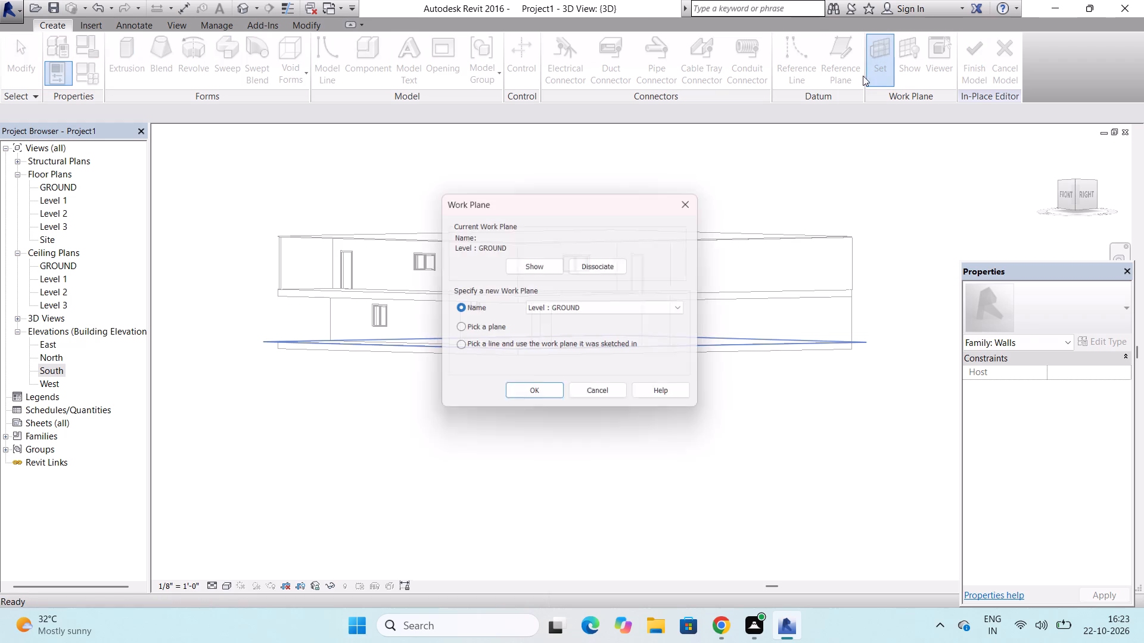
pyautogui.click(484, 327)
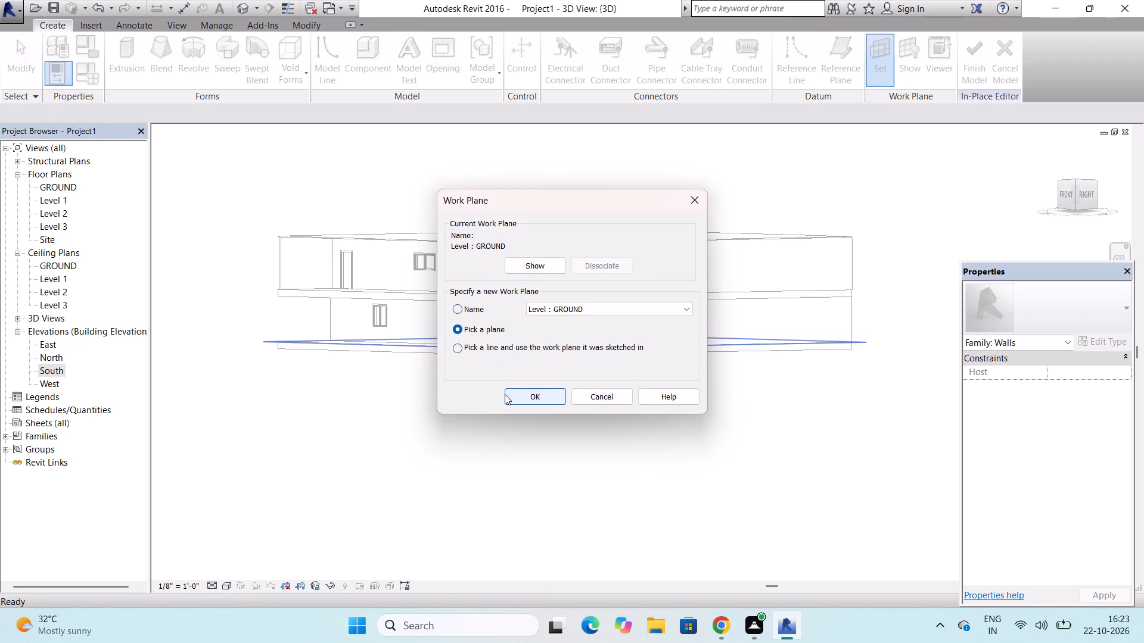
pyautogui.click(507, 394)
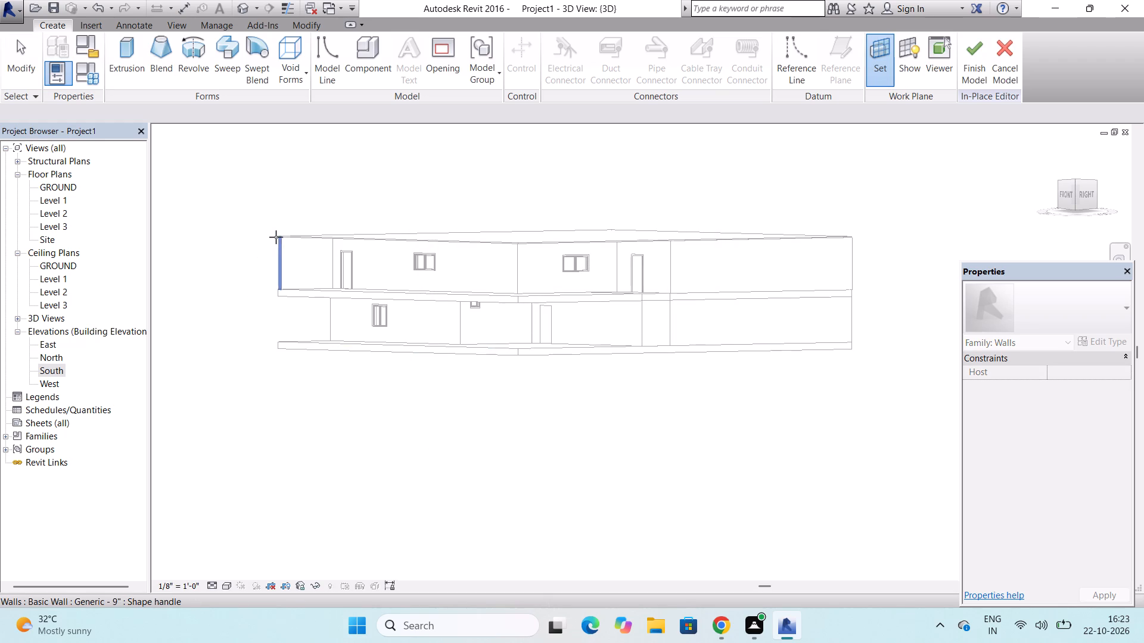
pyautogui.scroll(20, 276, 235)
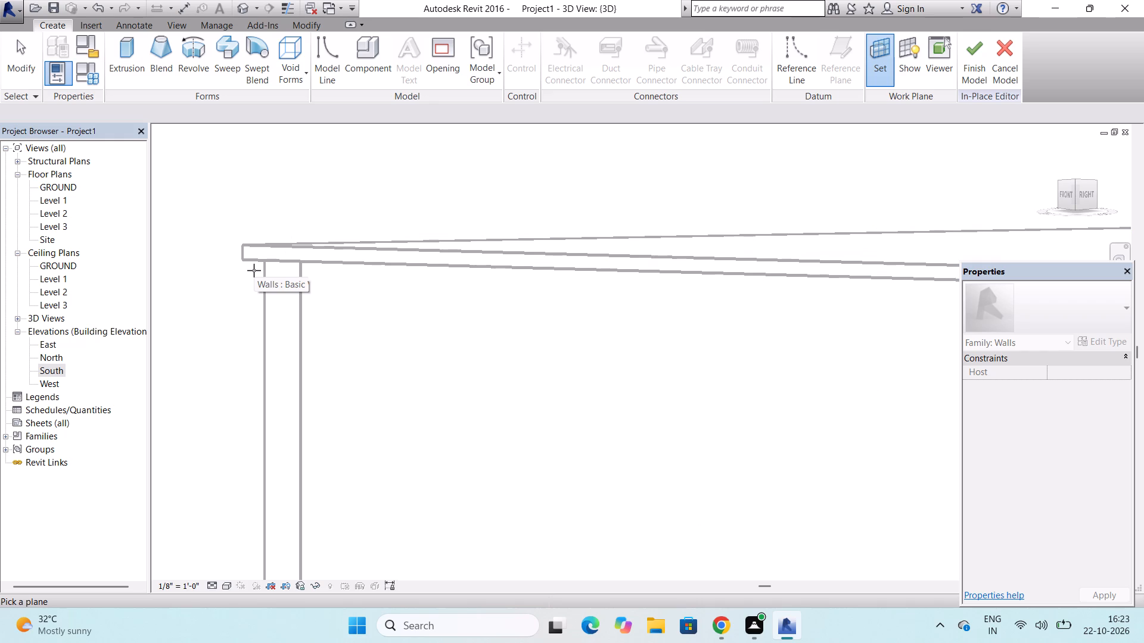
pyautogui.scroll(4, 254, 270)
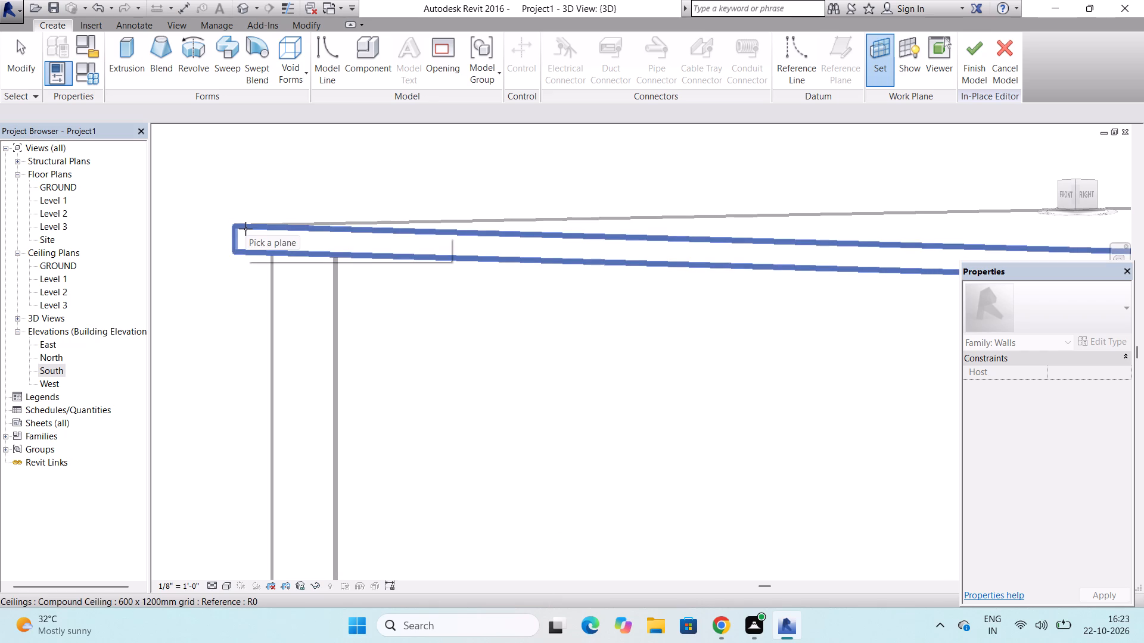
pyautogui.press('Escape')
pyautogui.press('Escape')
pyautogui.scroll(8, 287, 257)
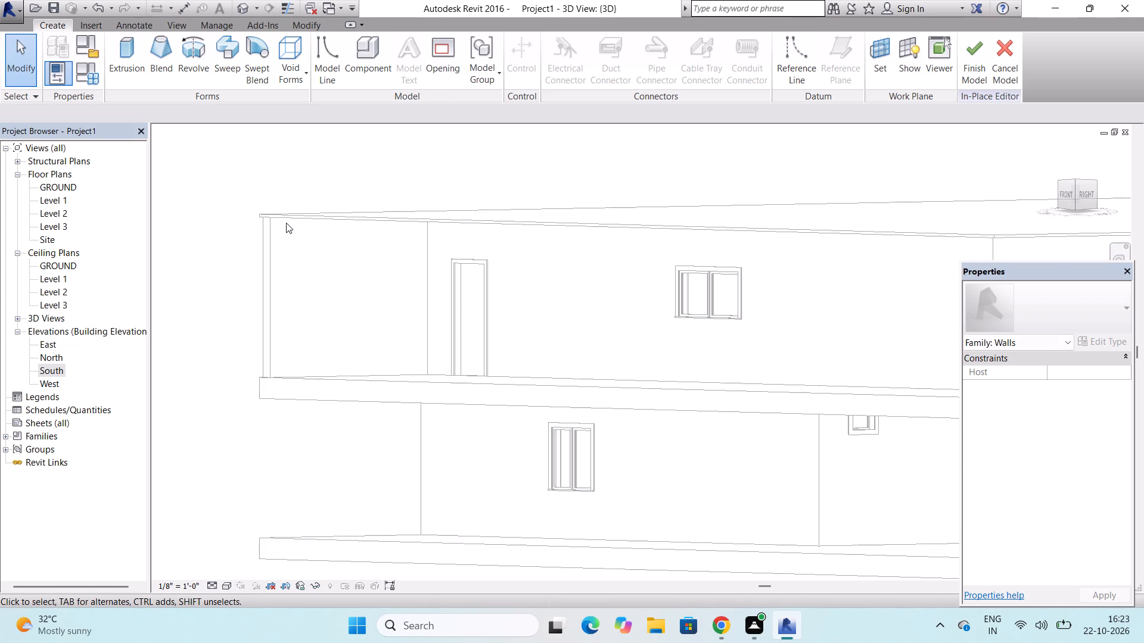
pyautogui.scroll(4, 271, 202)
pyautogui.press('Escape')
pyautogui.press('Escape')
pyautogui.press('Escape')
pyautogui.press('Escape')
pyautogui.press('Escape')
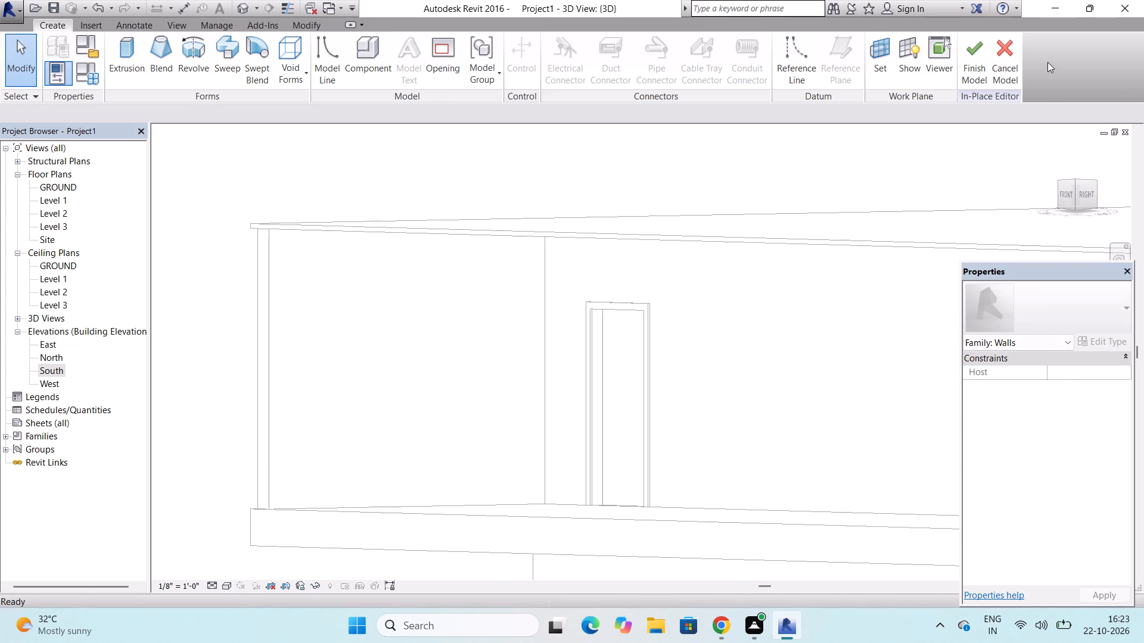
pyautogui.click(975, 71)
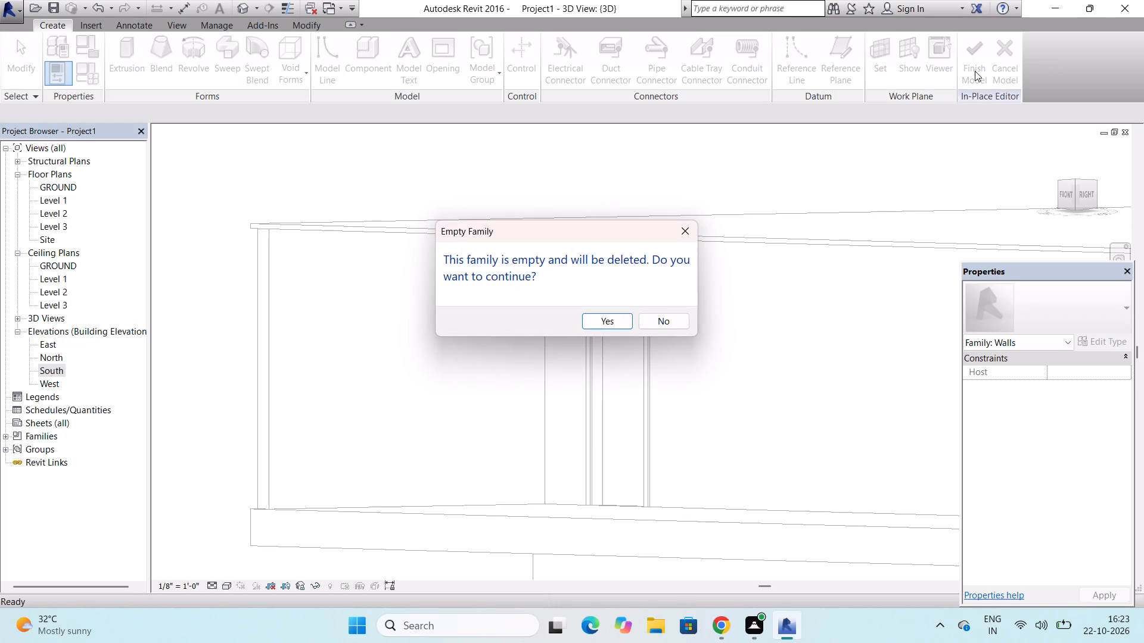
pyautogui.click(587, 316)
# Open the Level 1 compound ceiling's boundary sketch, examine it in the Level 1 floor plan, and finish the sketch.
pyautogui.scroll(4, 252, 221)
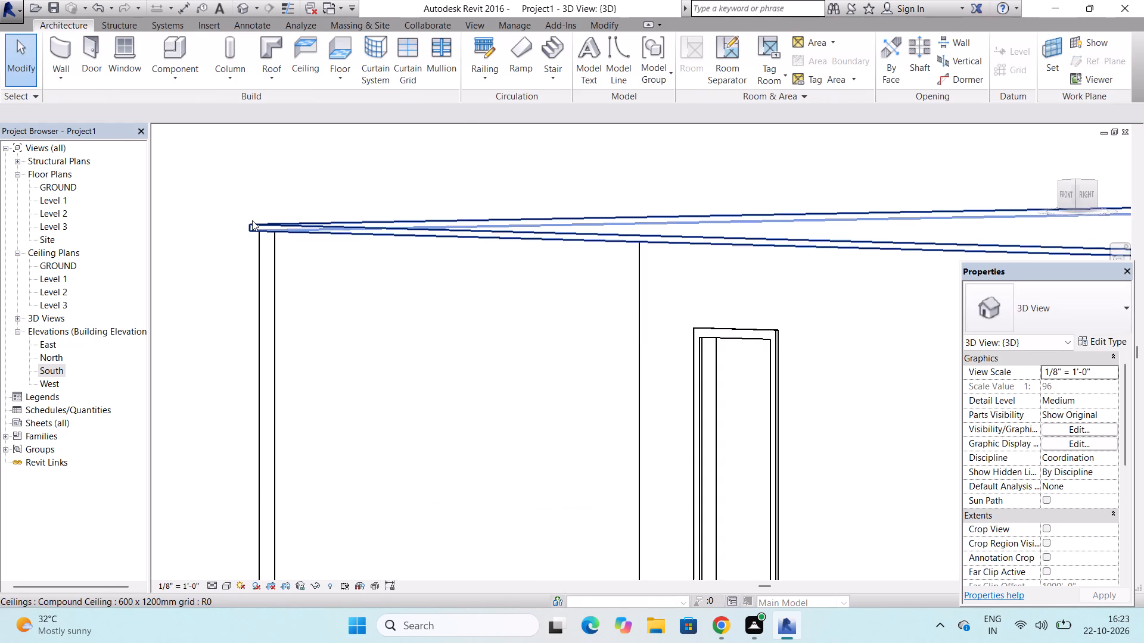
pyautogui.scroll(8, 252, 220)
pyautogui.scroll(-10, 252, 220)
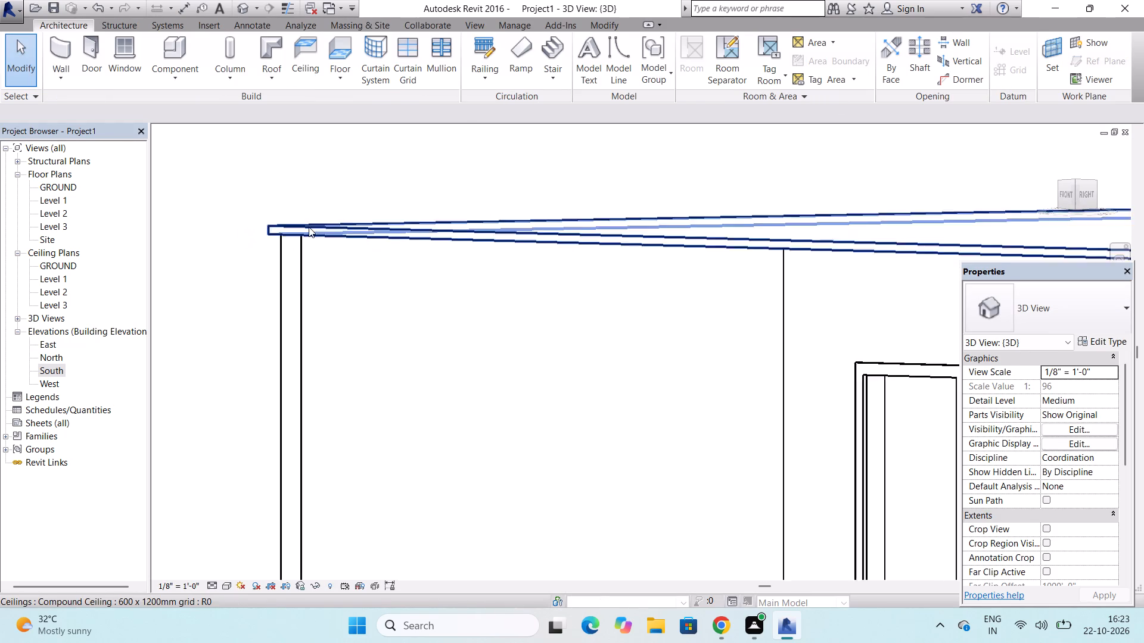
pyautogui.scroll(-4, 309, 227)
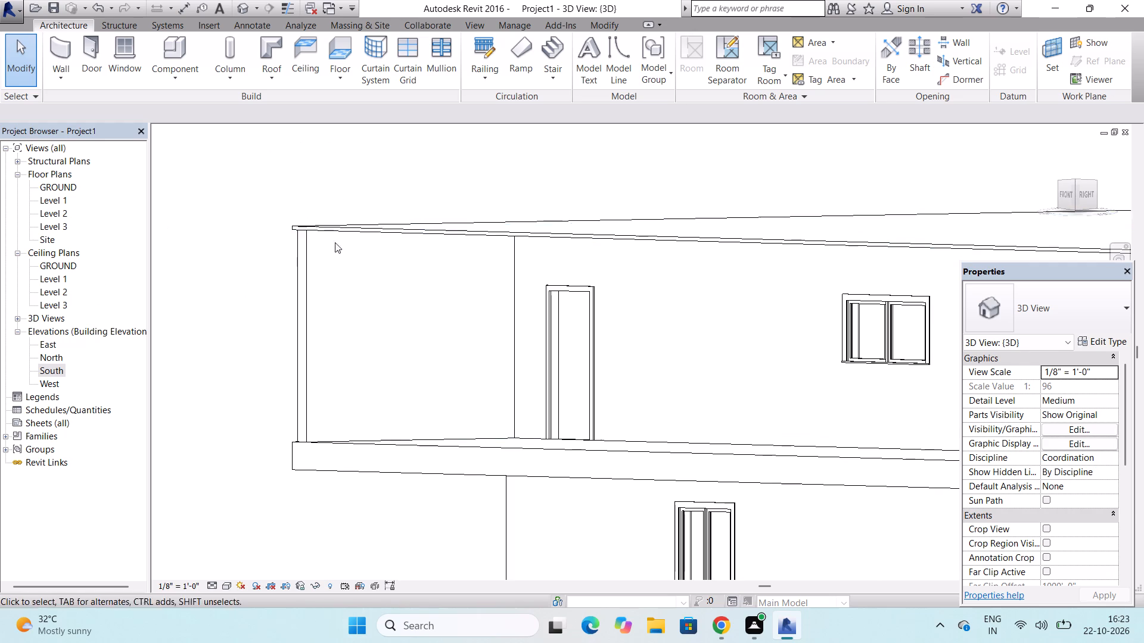
pyautogui.click(353, 233)
pyautogui.press('Escape')
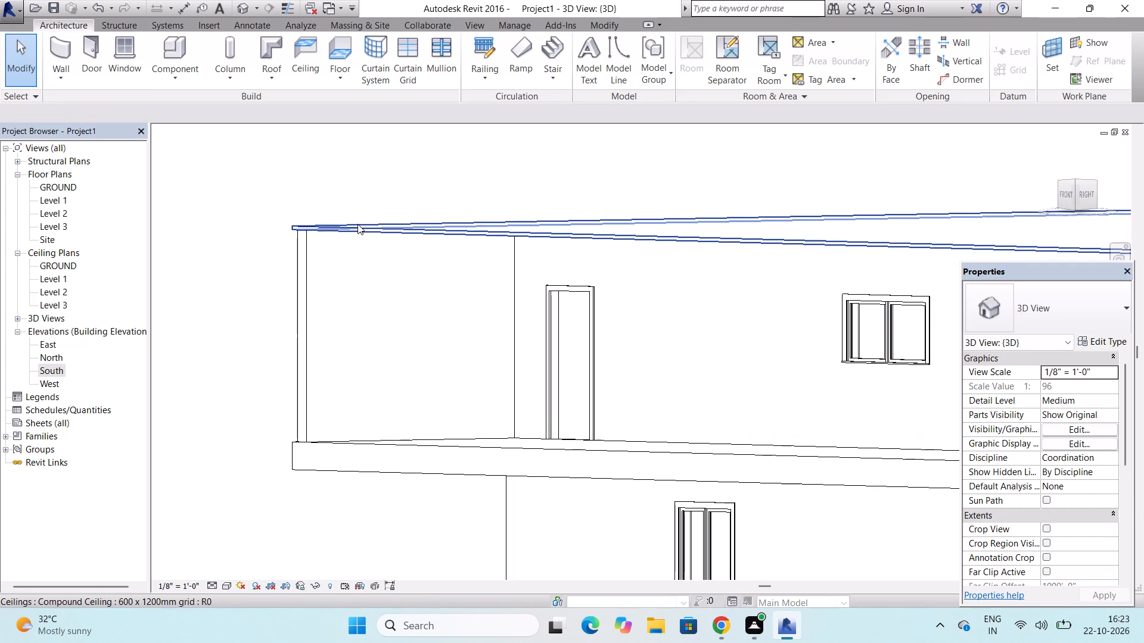
pyautogui.doubleClick(357, 224)
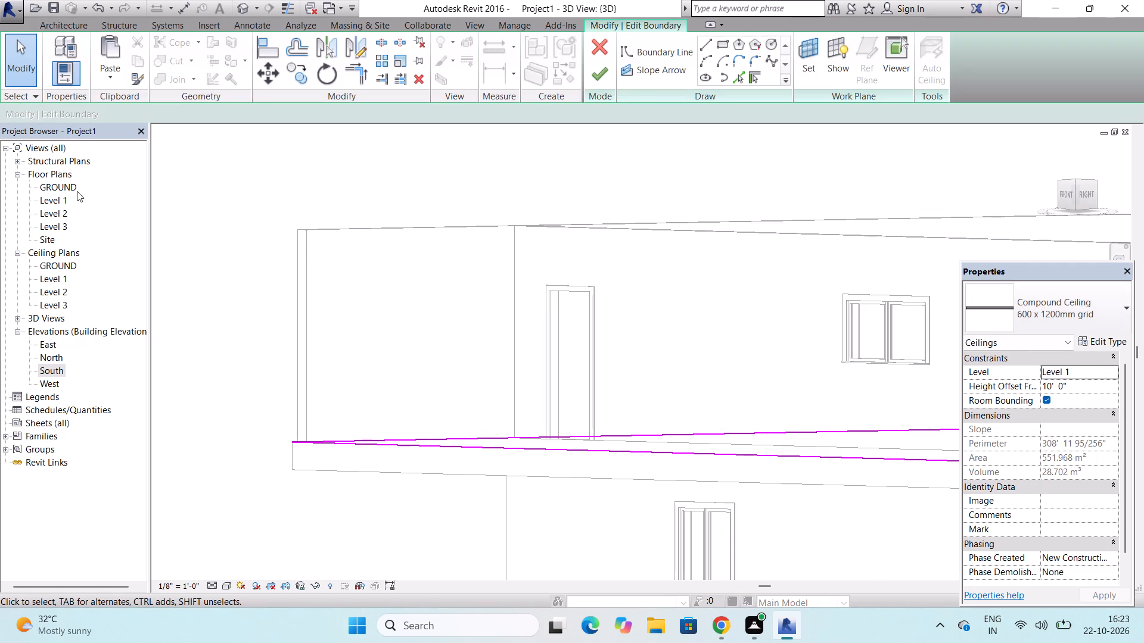
pyautogui.doubleClick(59, 199)
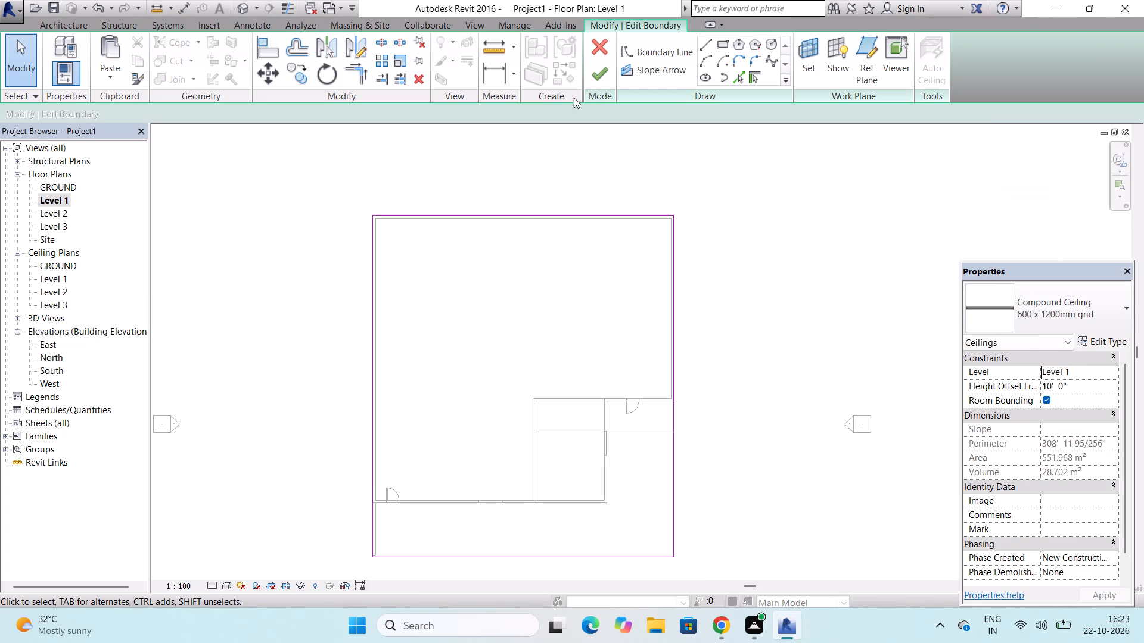
pyautogui.click(598, 75)
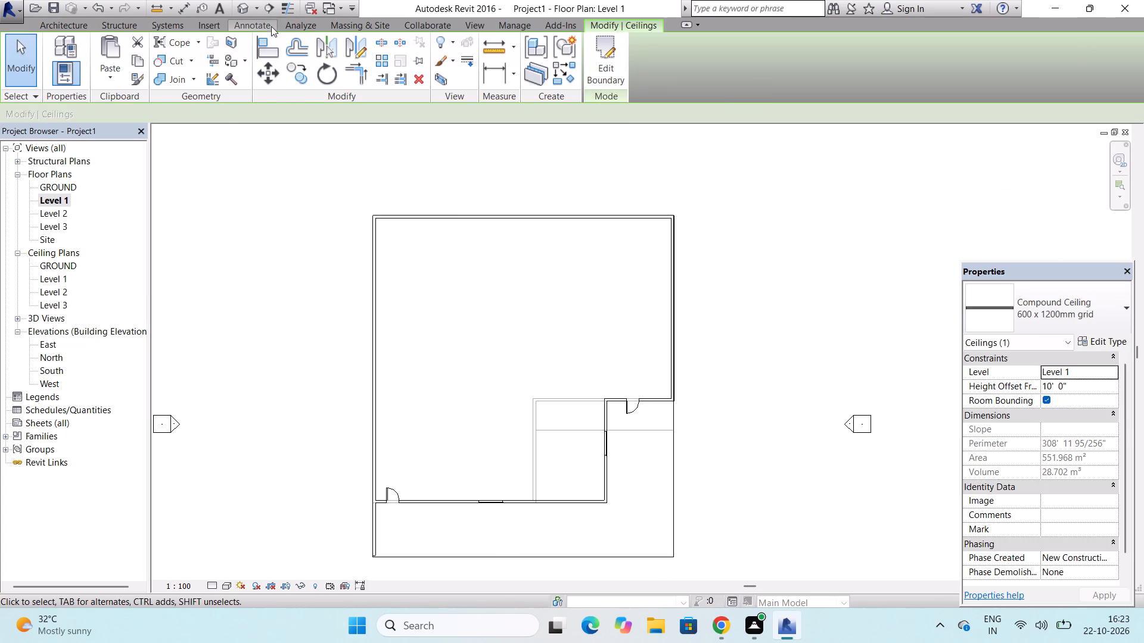
# In the default 3D view, start a new in-place model in the Walls category, accepting the suggested name.
pyautogui.click(250, 9)
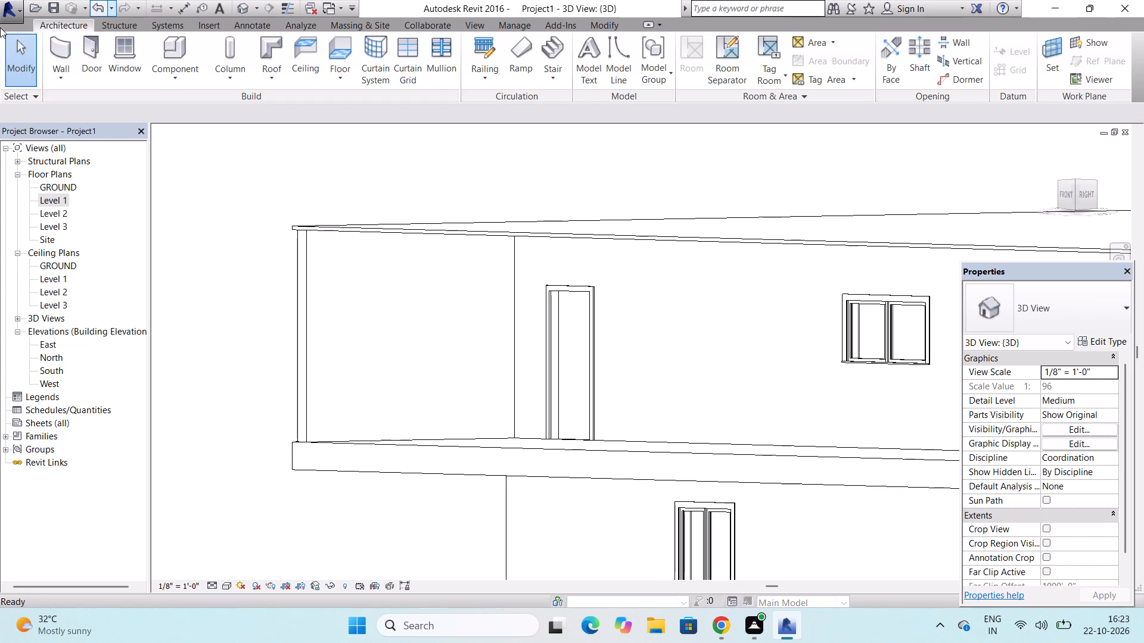
pyautogui.click(163, 79)
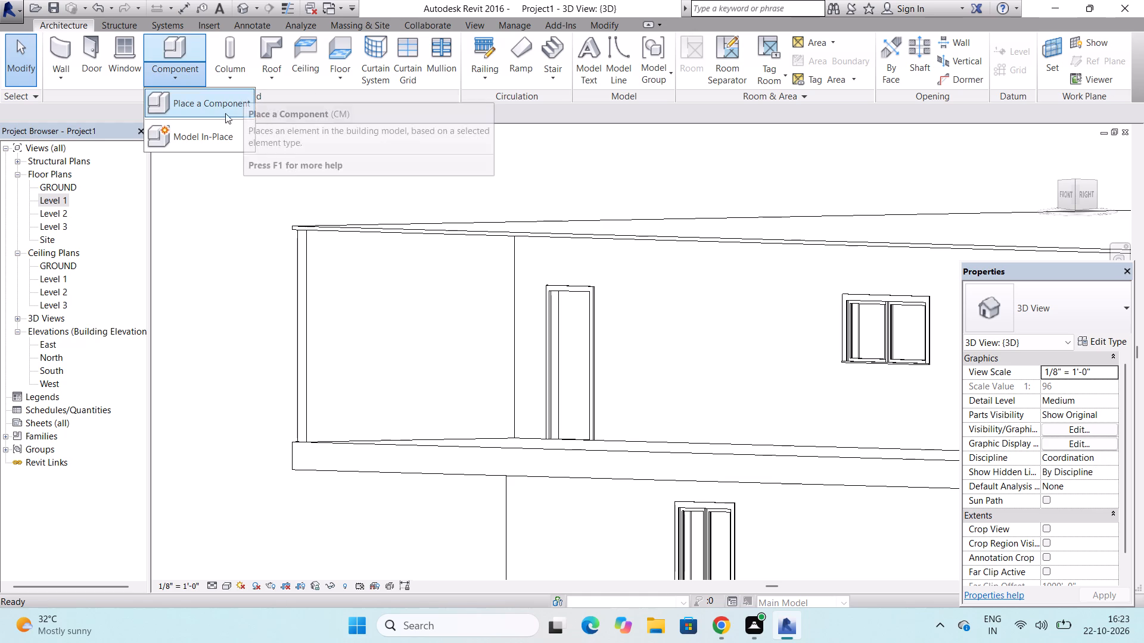
pyautogui.click(208, 138)
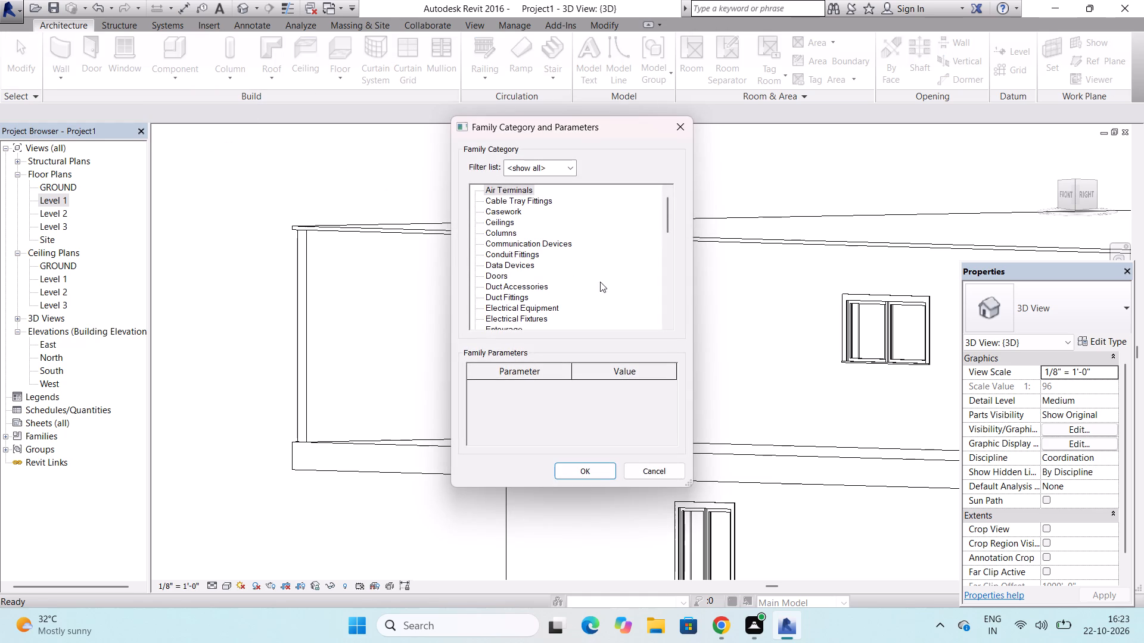
pyautogui.scroll(-20, 600, 280)
pyautogui.scroll(-20, 600, 280)
pyautogui.scroll(-7, 600, 280)
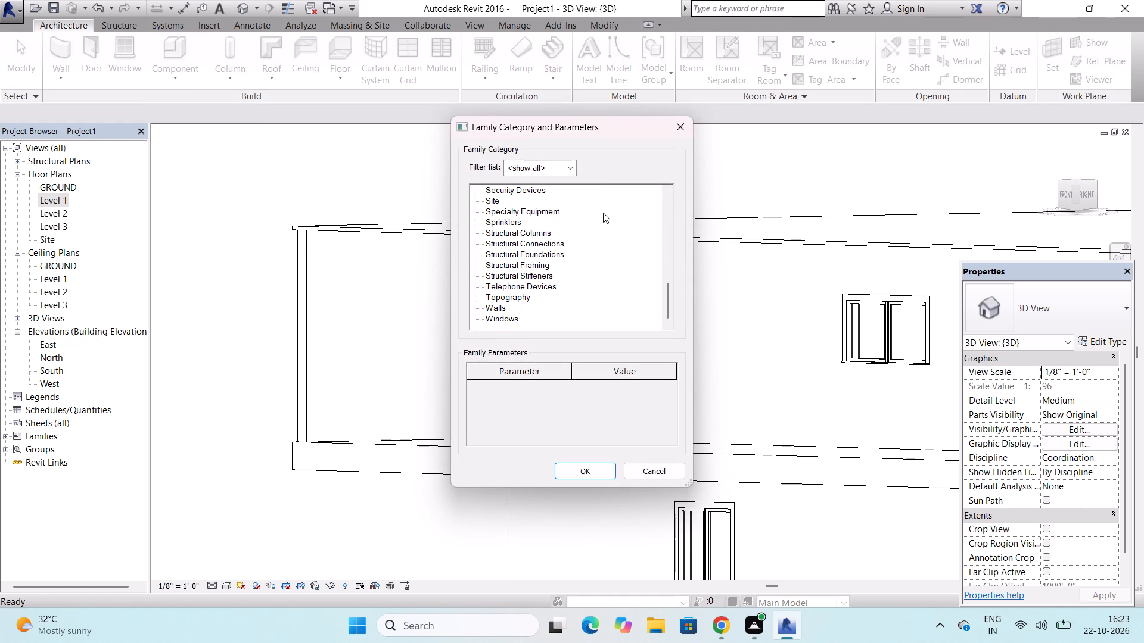
pyautogui.scroll(-1, 603, 213)
pyautogui.click(496, 306)
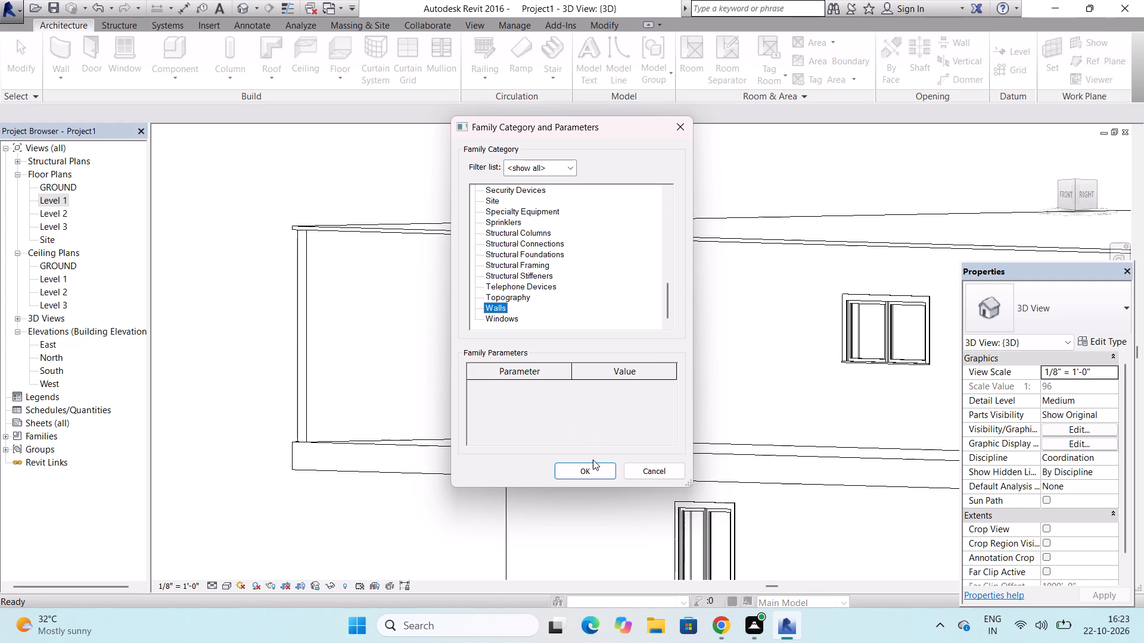
pyautogui.click(592, 466)
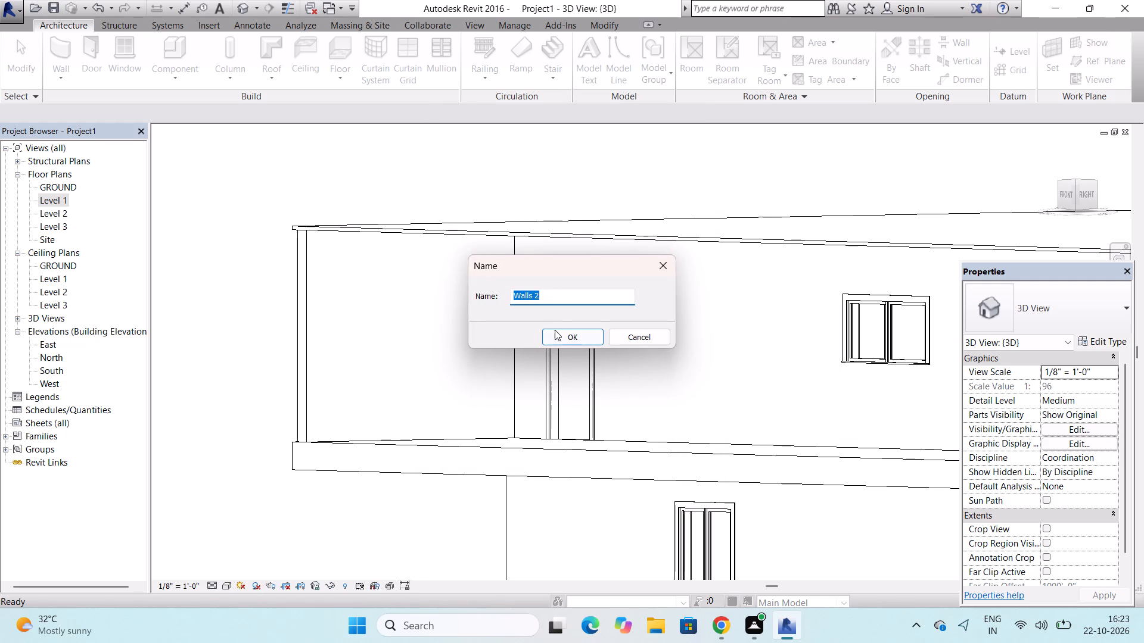
pyautogui.click(556, 329)
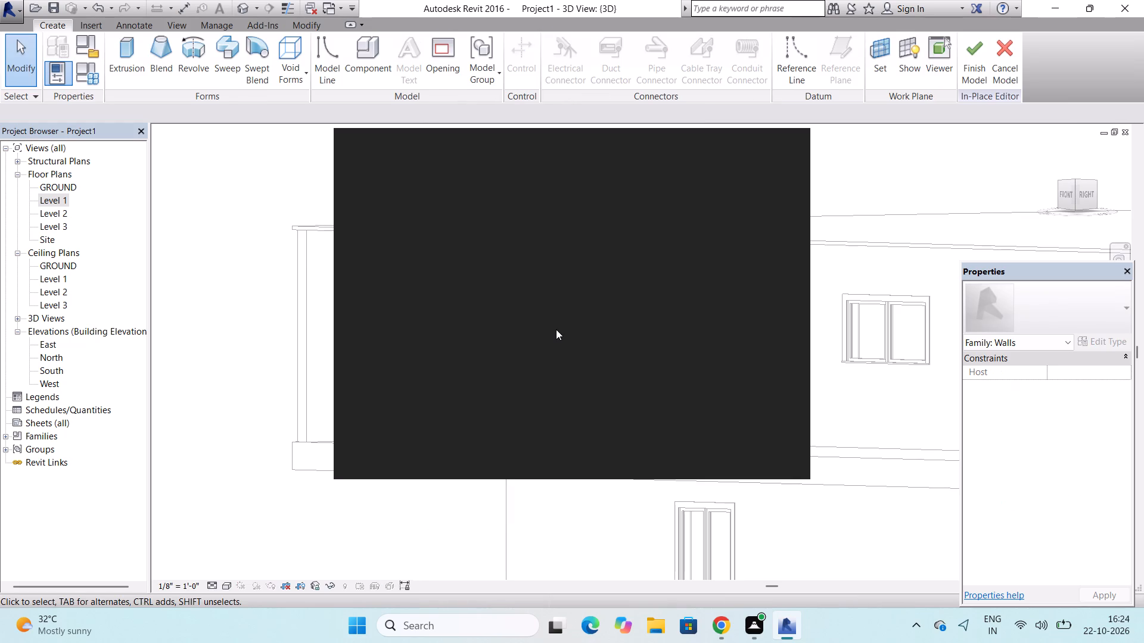
pyautogui.click(784, 146)
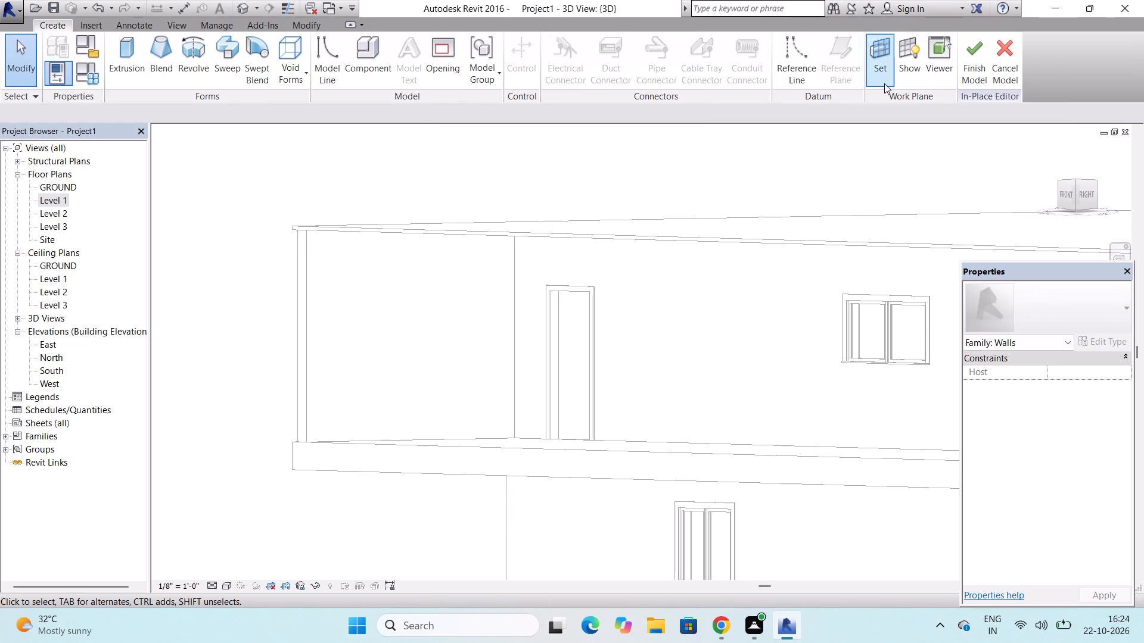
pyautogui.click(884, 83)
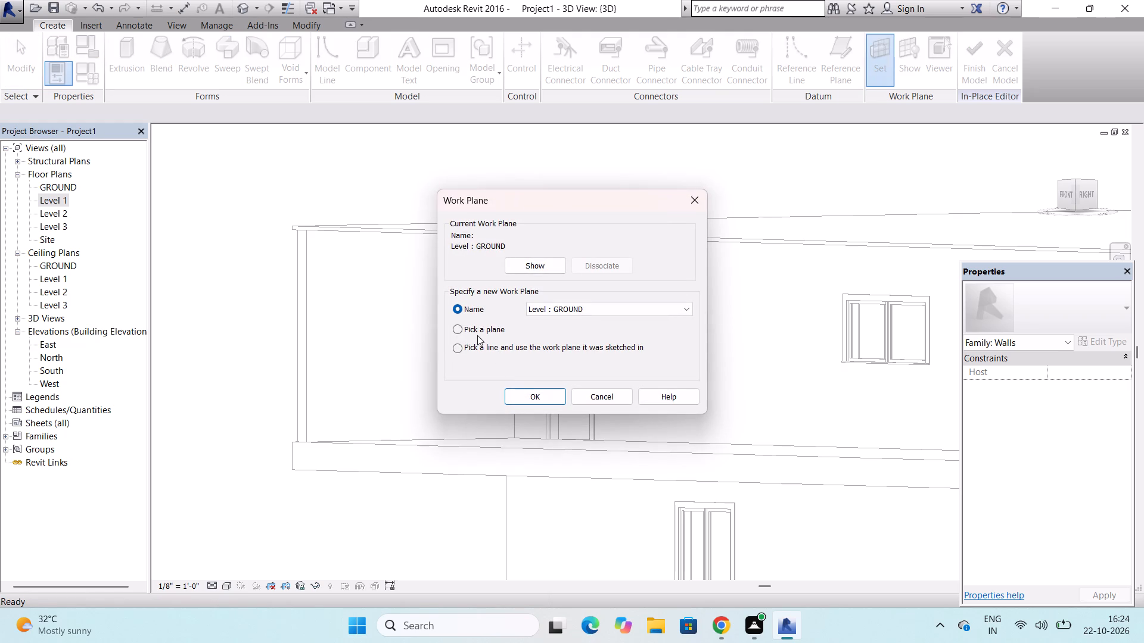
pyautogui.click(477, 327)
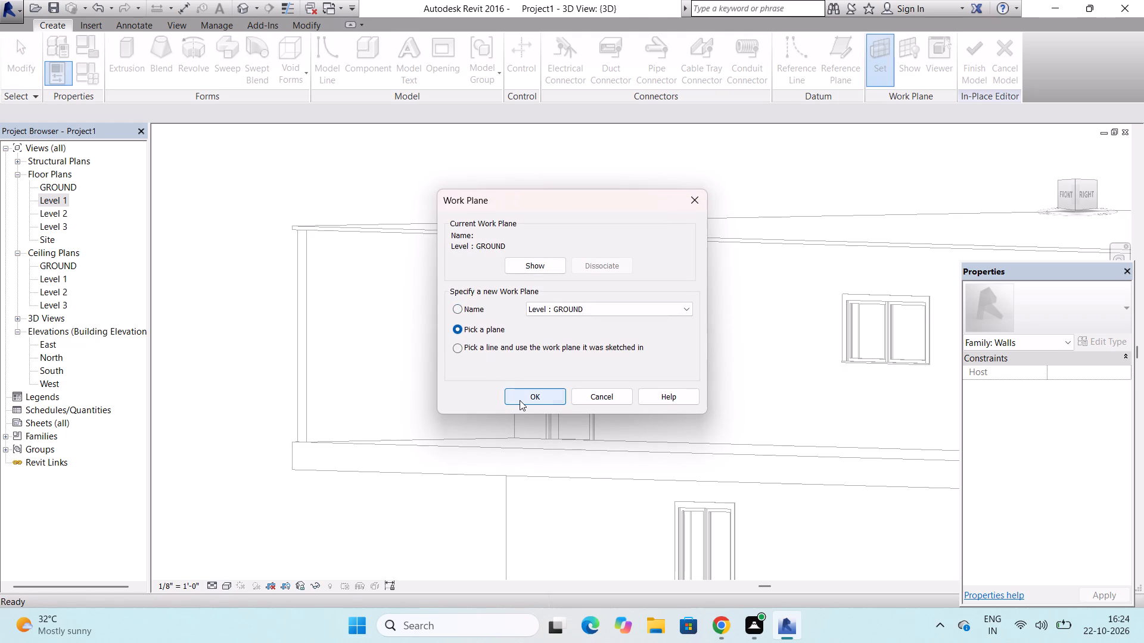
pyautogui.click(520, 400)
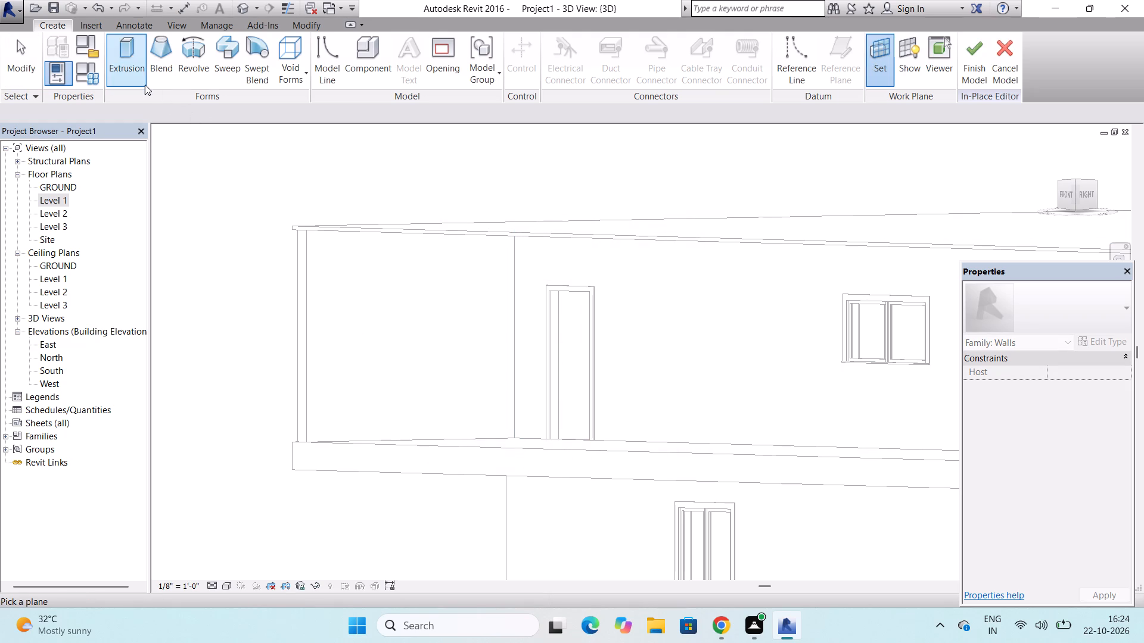
# Start a solid extrusion and set its work plane by picking the south edge face of the Level 1 ceiling.
pyautogui.click(123, 46)
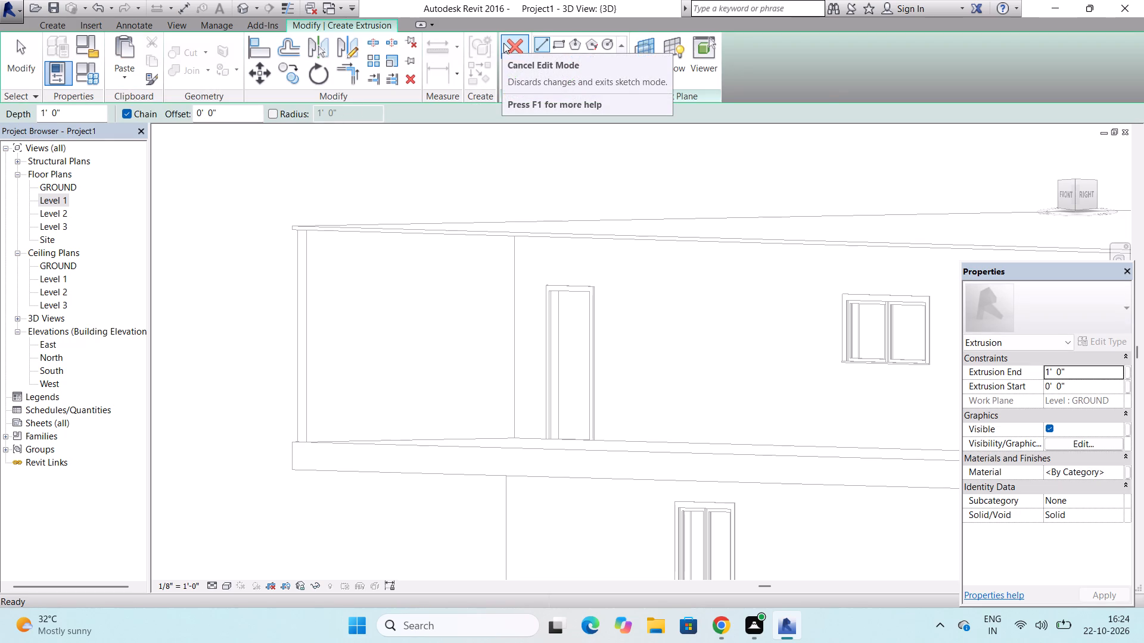
pyautogui.click(563, 46)
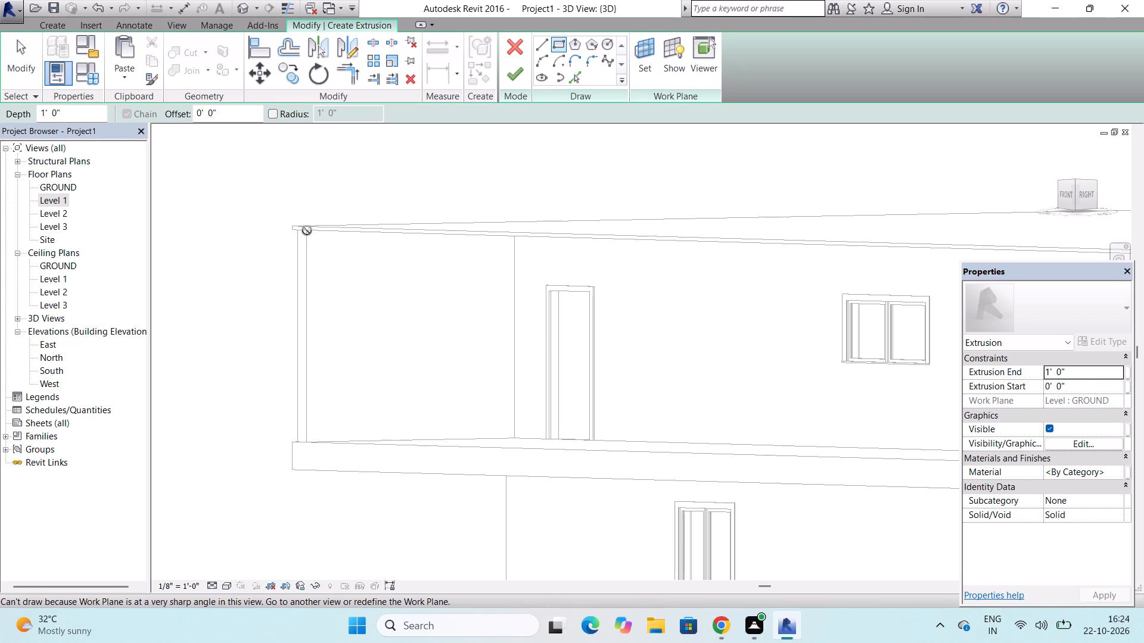
pyautogui.scroll(8, 307, 230)
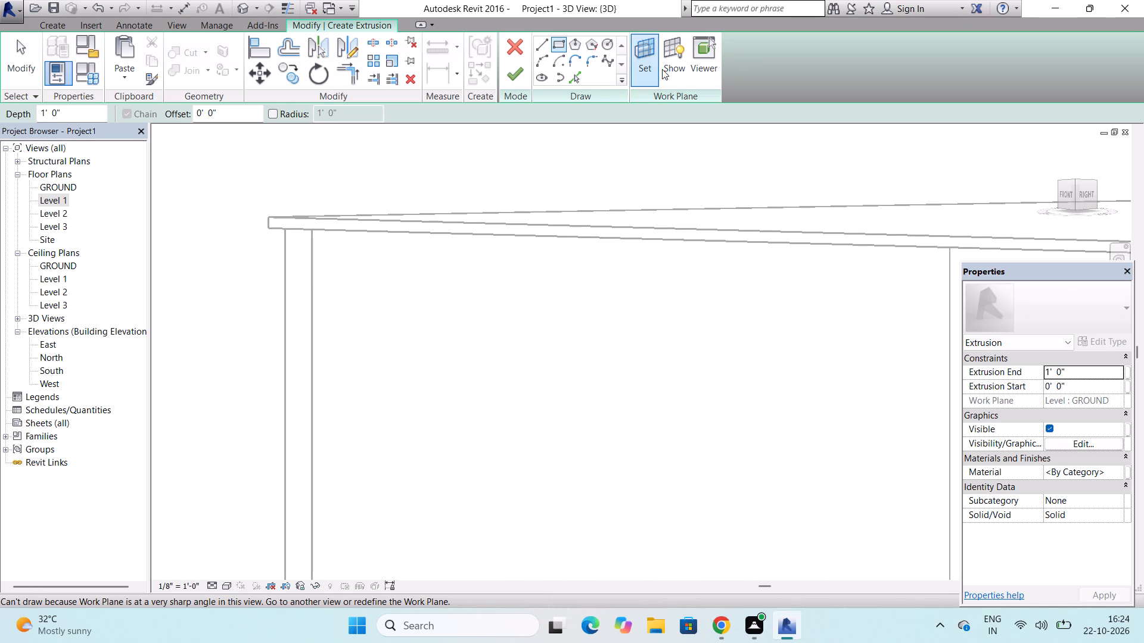
pyautogui.click(641, 57)
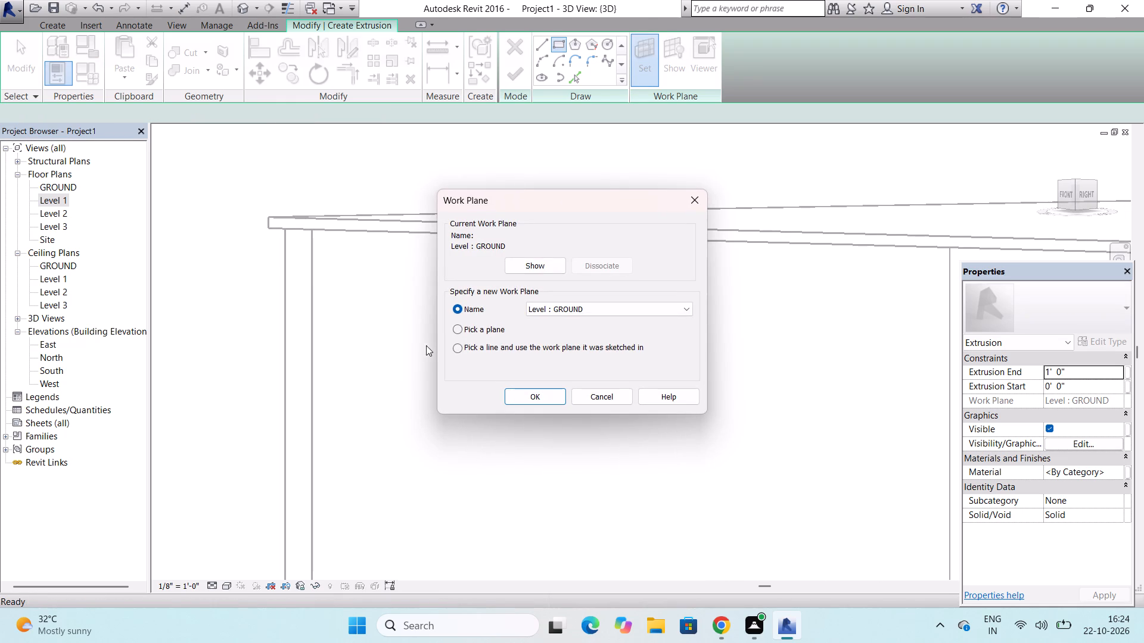
pyautogui.click(460, 331)
pyautogui.click(534, 392)
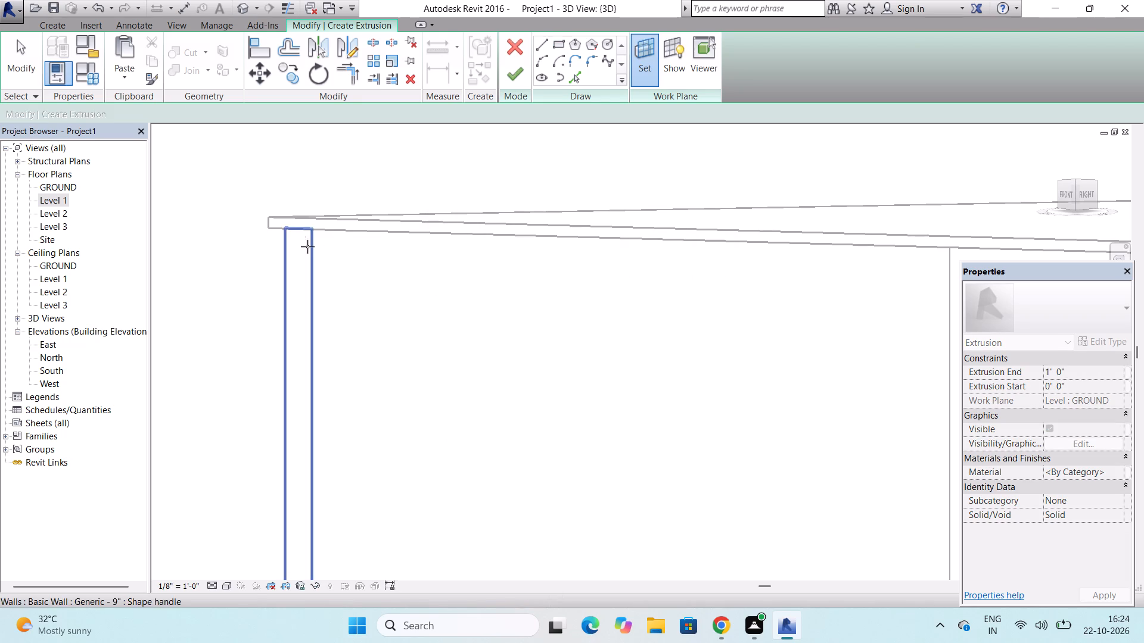
pyautogui.click(275, 224)
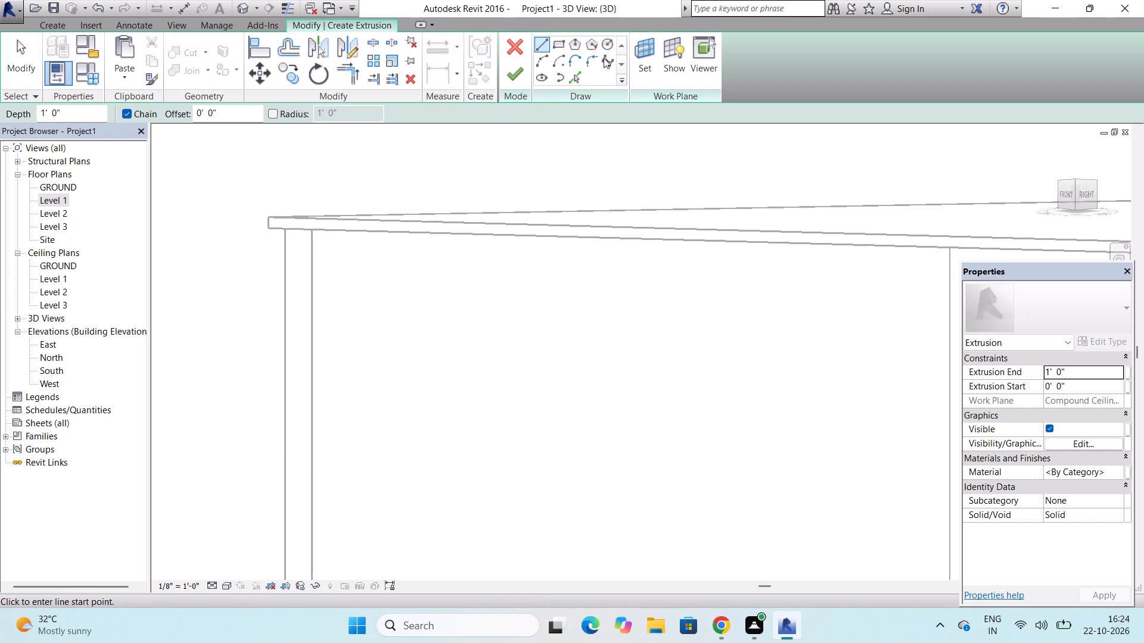
# Sketch a straight line along the top of the ceiling's south edge, from its west corner to its east corner.
pyautogui.click(564, 49)
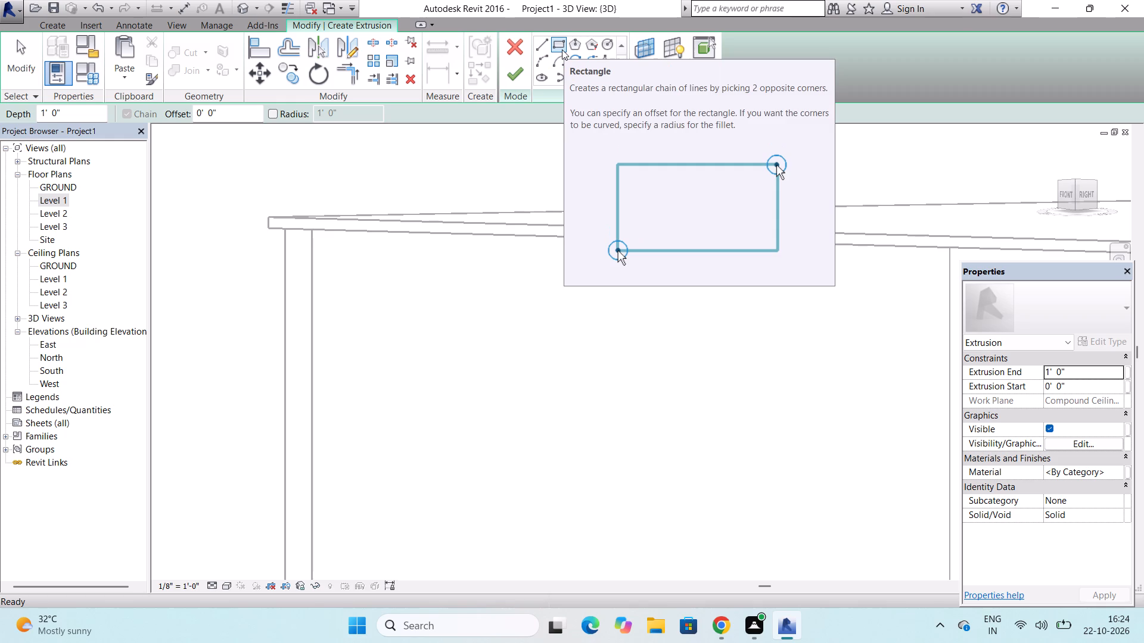
pyautogui.click(542, 44)
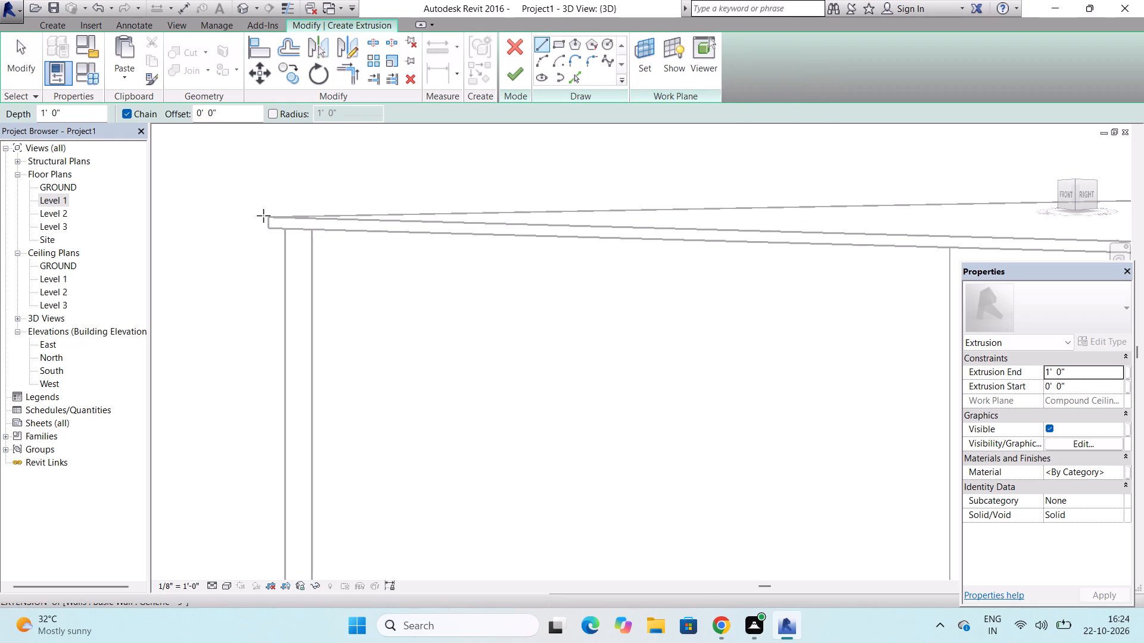
pyautogui.click(267, 217)
pyautogui.scroll(-7, 267, 217)
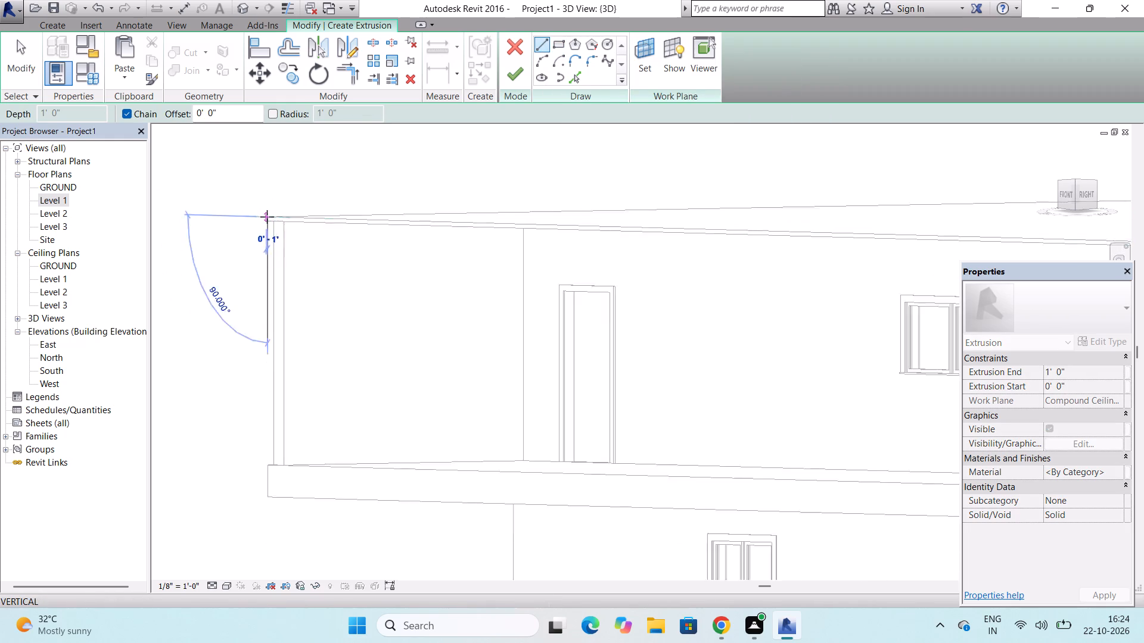
pyautogui.scroll(-10, 267, 217)
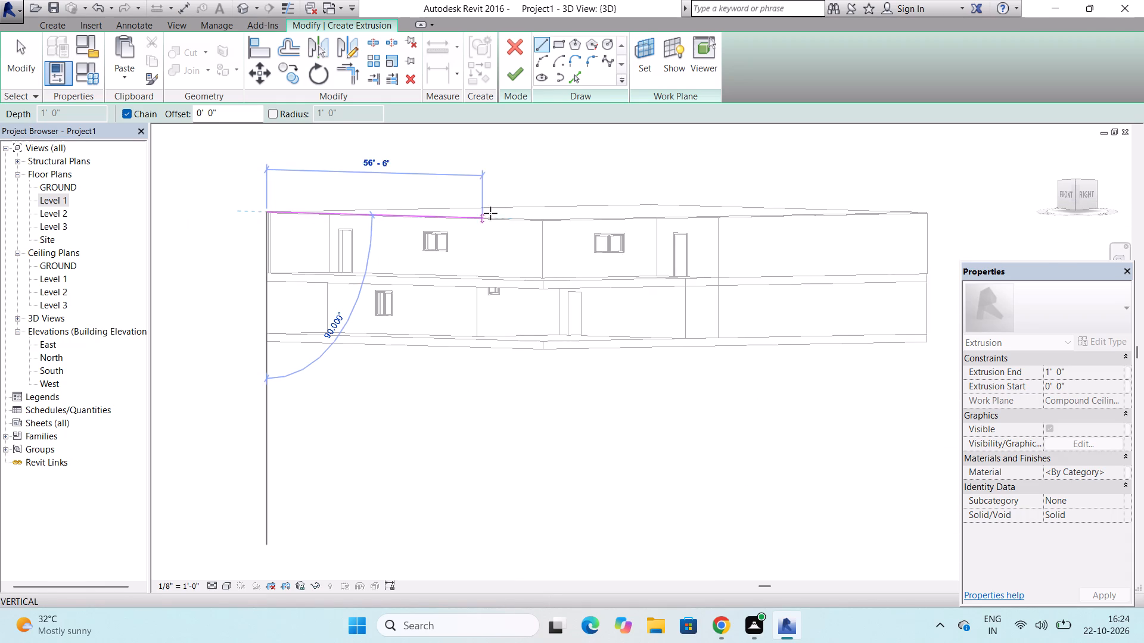
pyautogui.scroll(16, 536, 209)
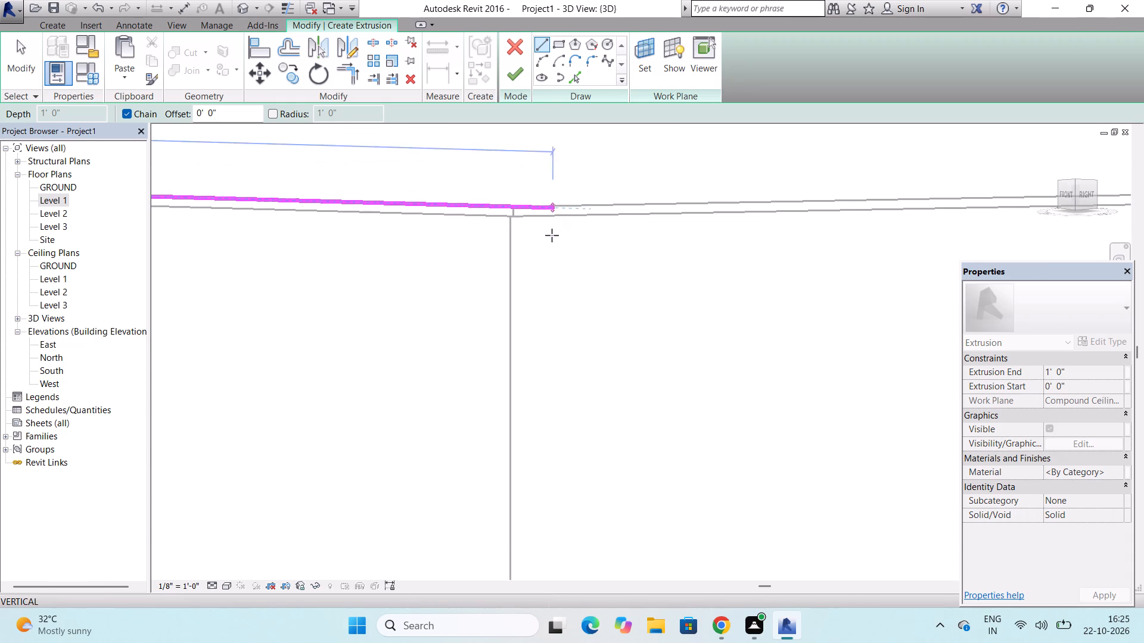
pyautogui.click(513, 208)
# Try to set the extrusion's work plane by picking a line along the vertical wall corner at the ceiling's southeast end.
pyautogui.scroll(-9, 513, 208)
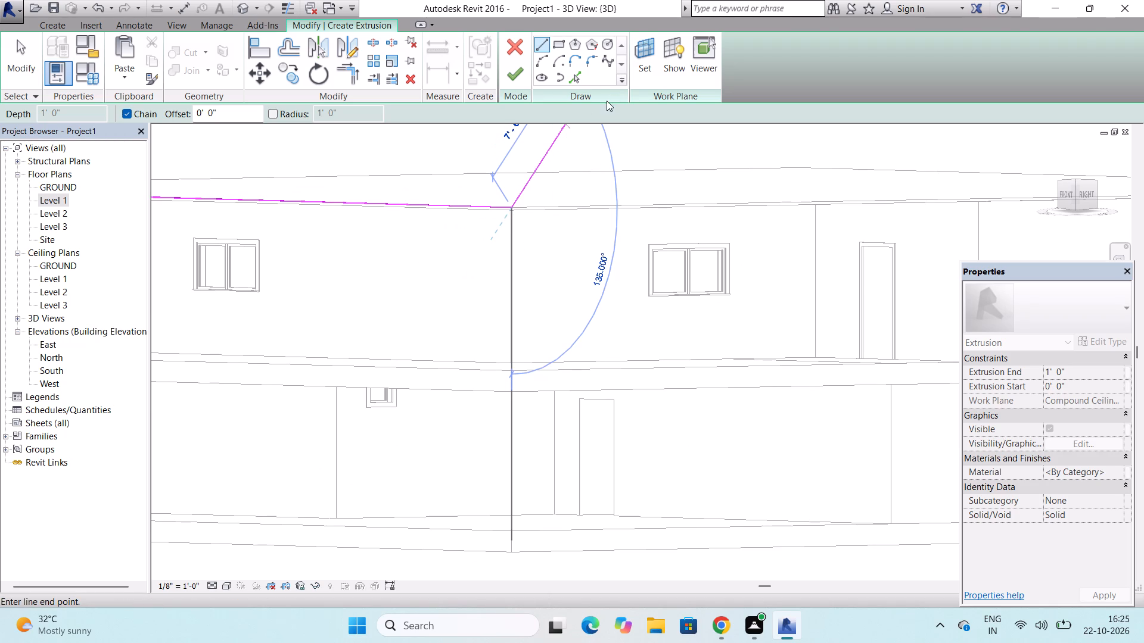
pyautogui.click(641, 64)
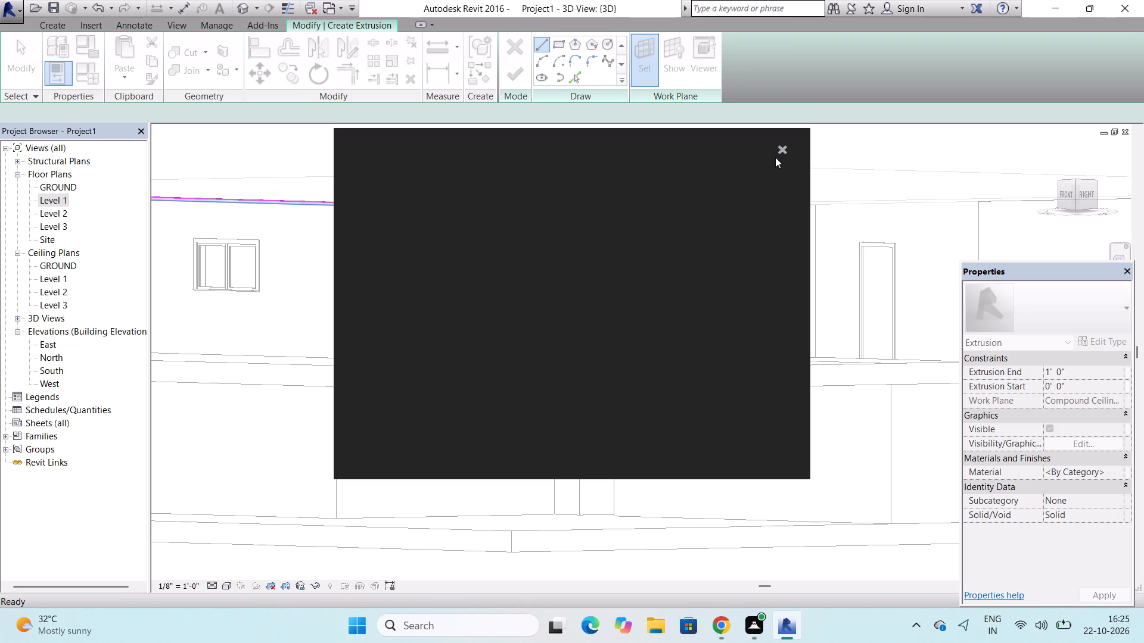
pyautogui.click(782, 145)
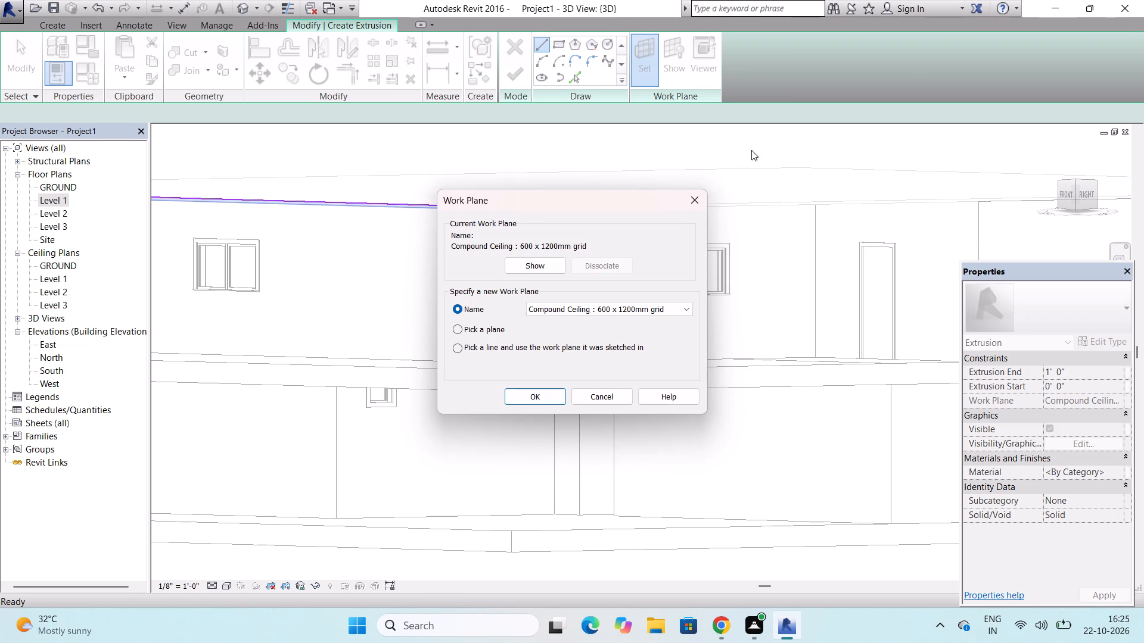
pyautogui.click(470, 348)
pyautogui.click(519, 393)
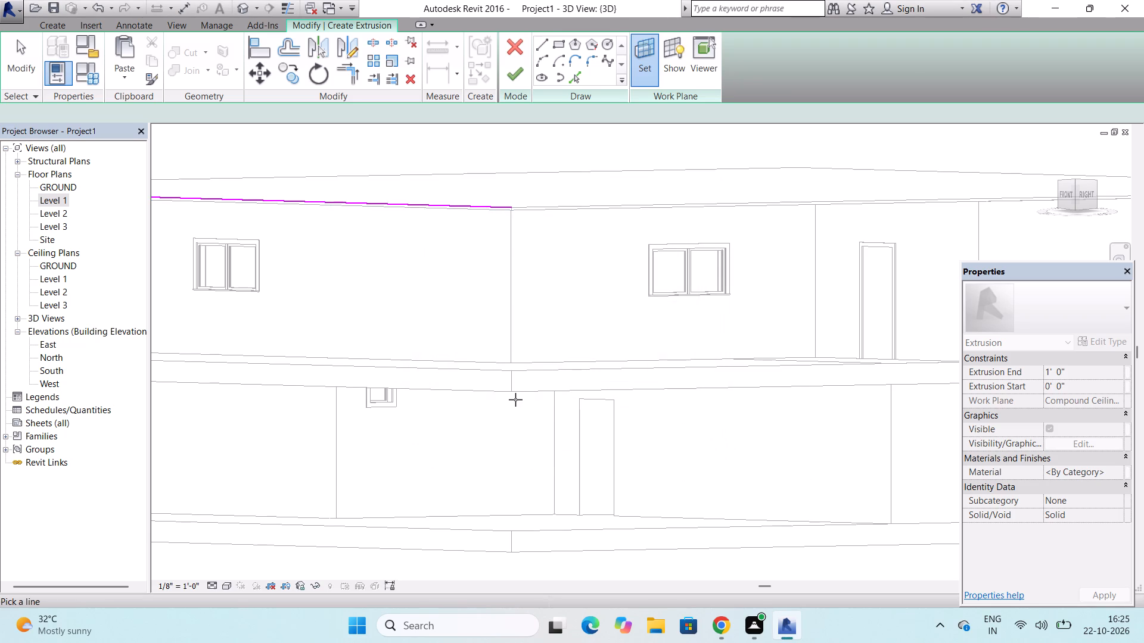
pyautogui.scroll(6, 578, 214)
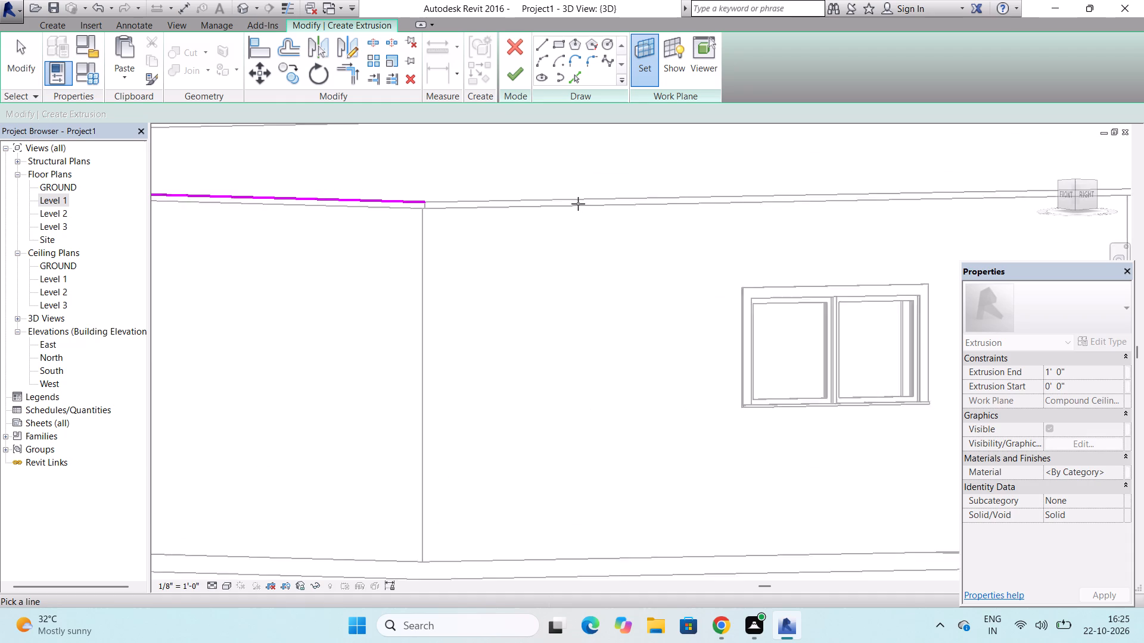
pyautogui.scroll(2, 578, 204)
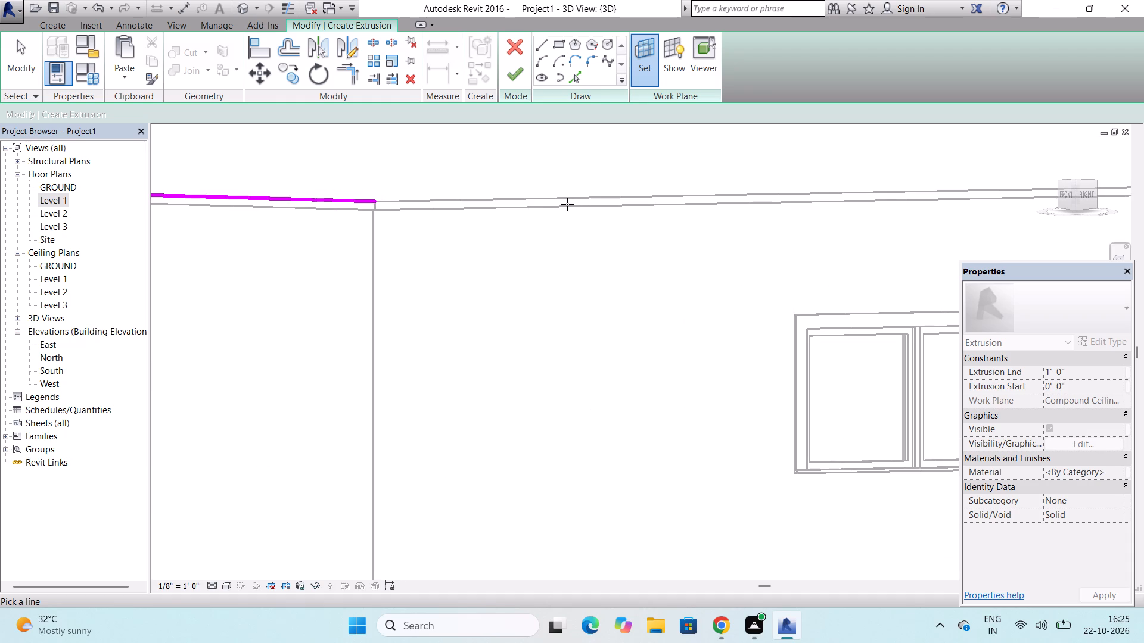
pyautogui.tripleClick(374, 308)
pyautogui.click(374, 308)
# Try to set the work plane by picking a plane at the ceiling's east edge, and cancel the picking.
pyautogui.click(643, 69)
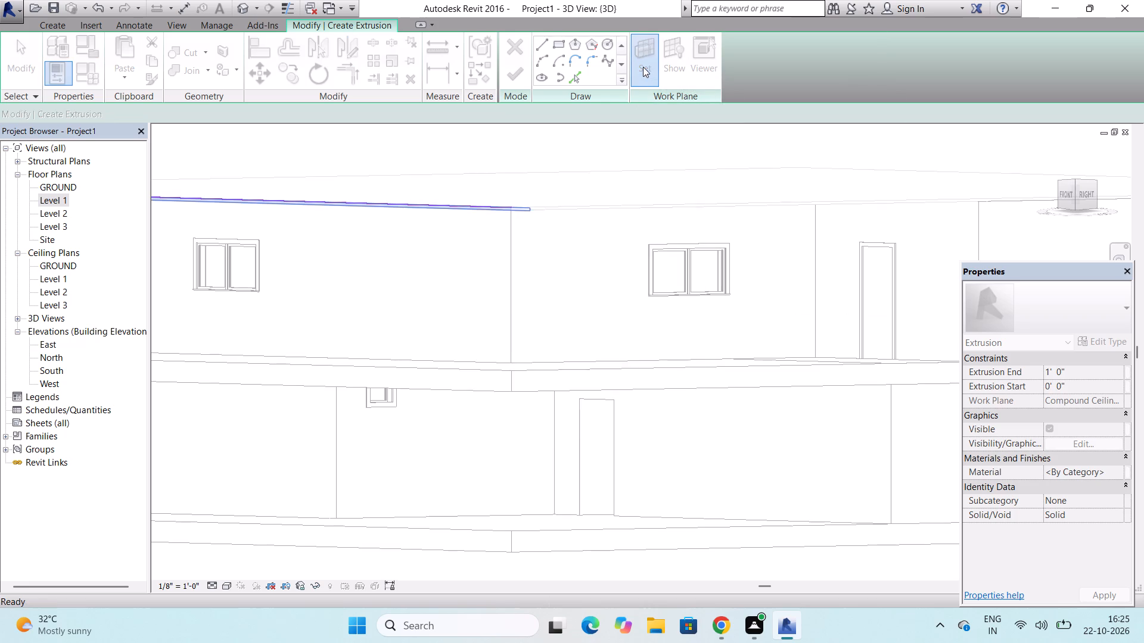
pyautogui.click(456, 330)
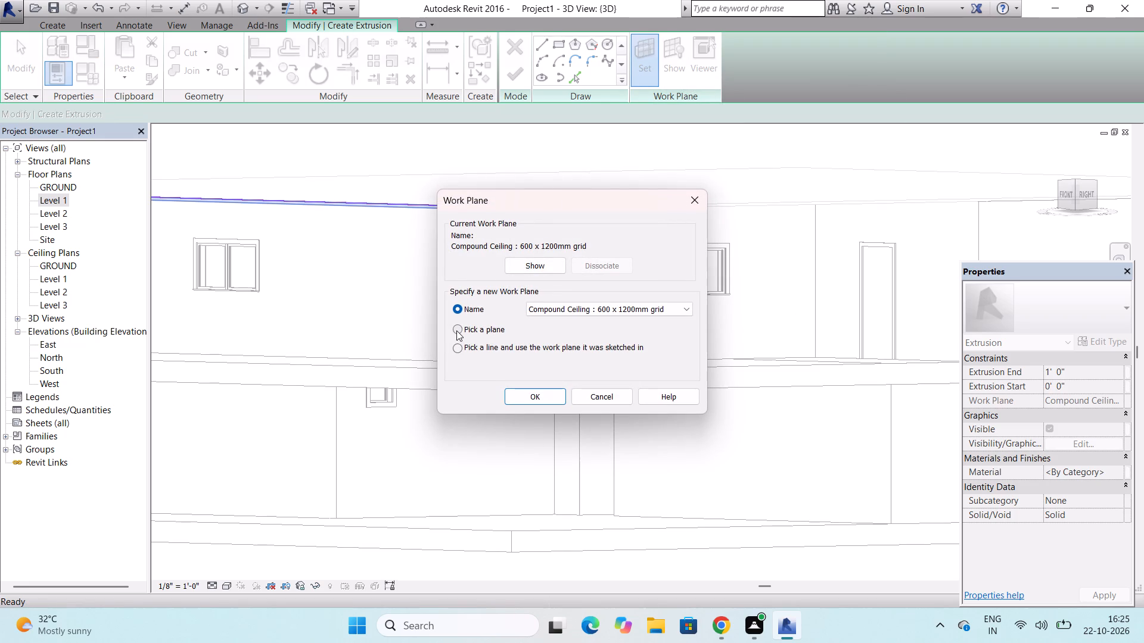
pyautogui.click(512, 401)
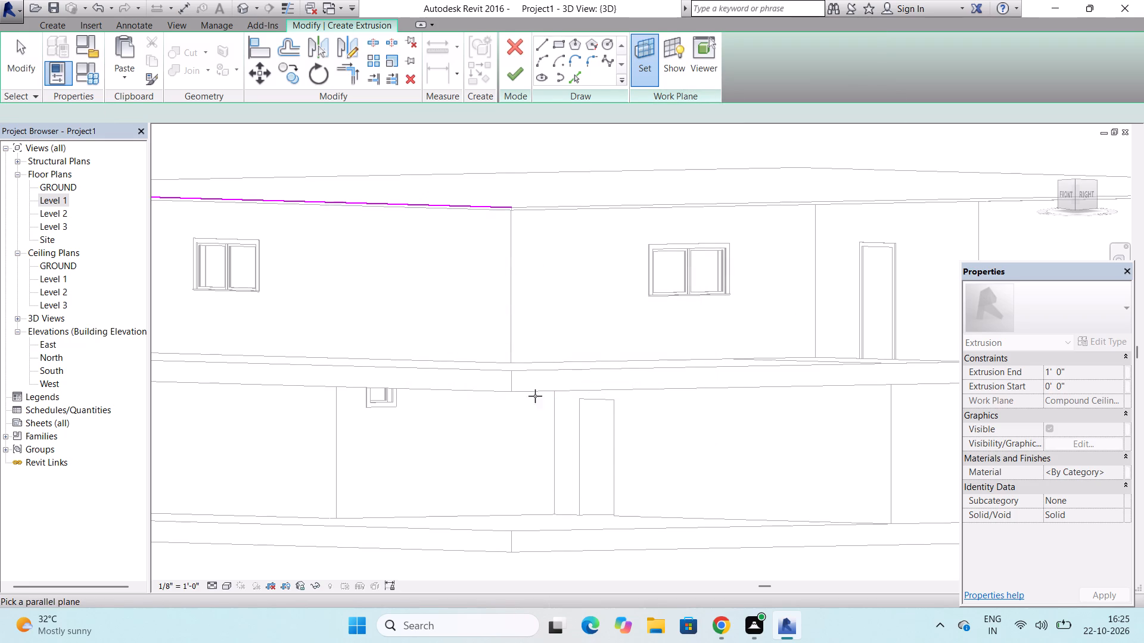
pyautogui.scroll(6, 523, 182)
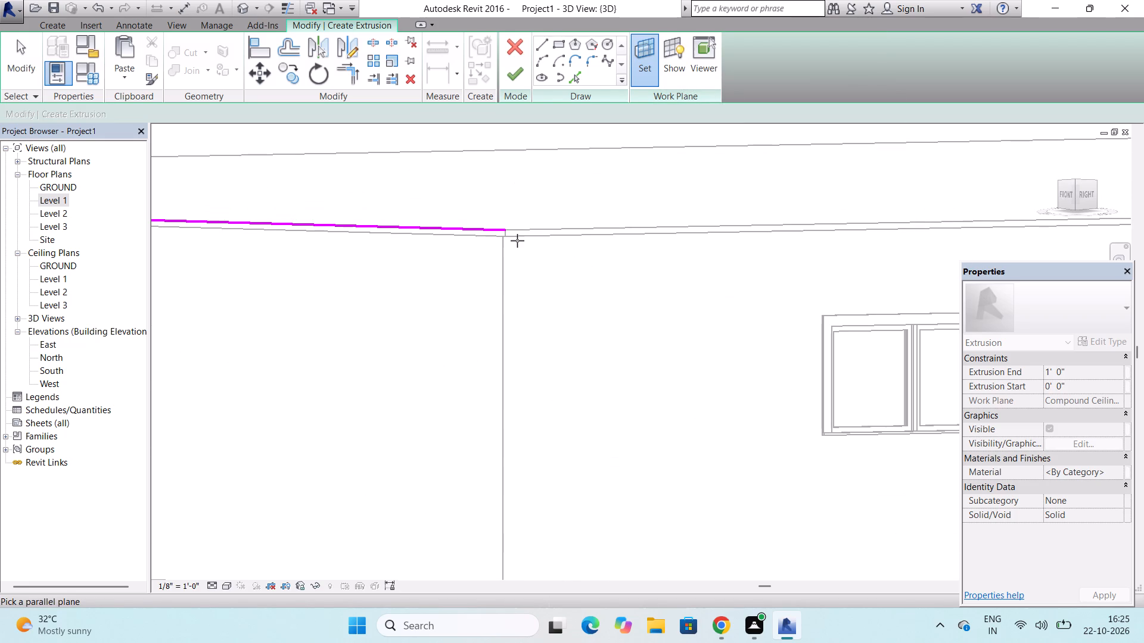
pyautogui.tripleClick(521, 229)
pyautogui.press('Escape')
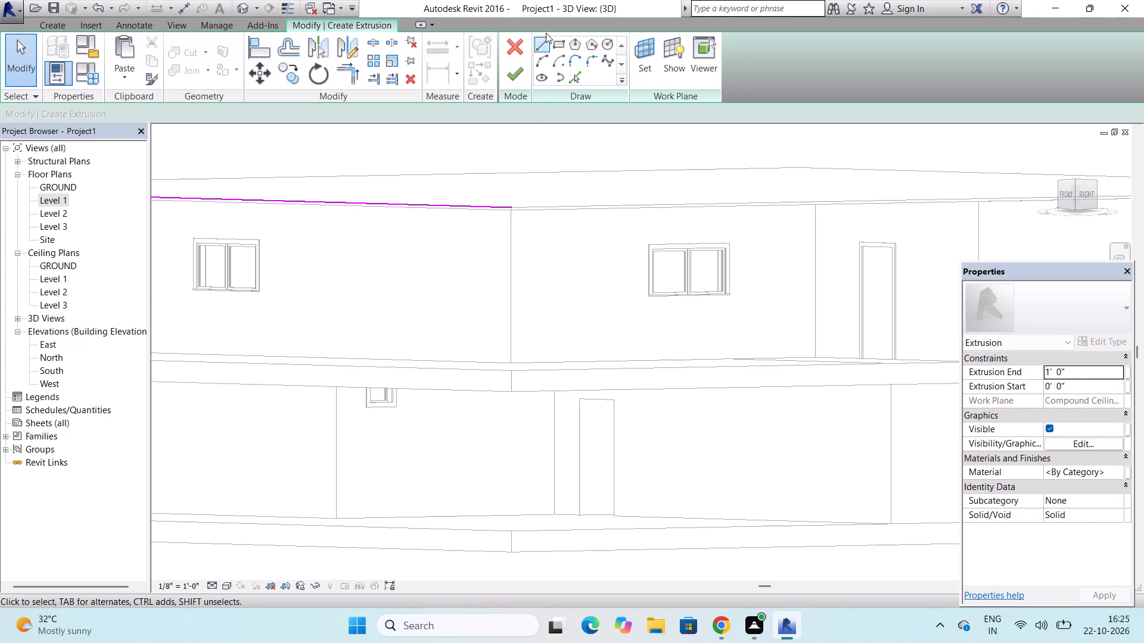
# Sketch a line about 30' long from the ceiling's southeast corner, continuing the top line eastward.
pyautogui.click(540, 38)
pyautogui.scroll(6, 531, 201)
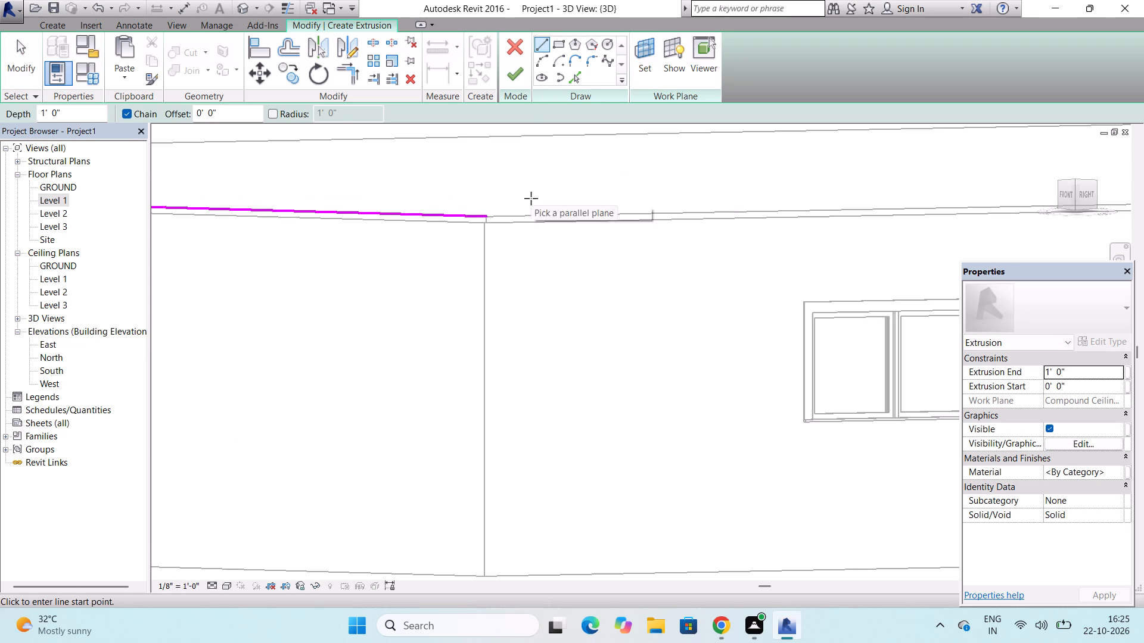
pyautogui.click(483, 219)
pyautogui.scroll(-3, 483, 219)
pyautogui.scroll(-2, 535, 221)
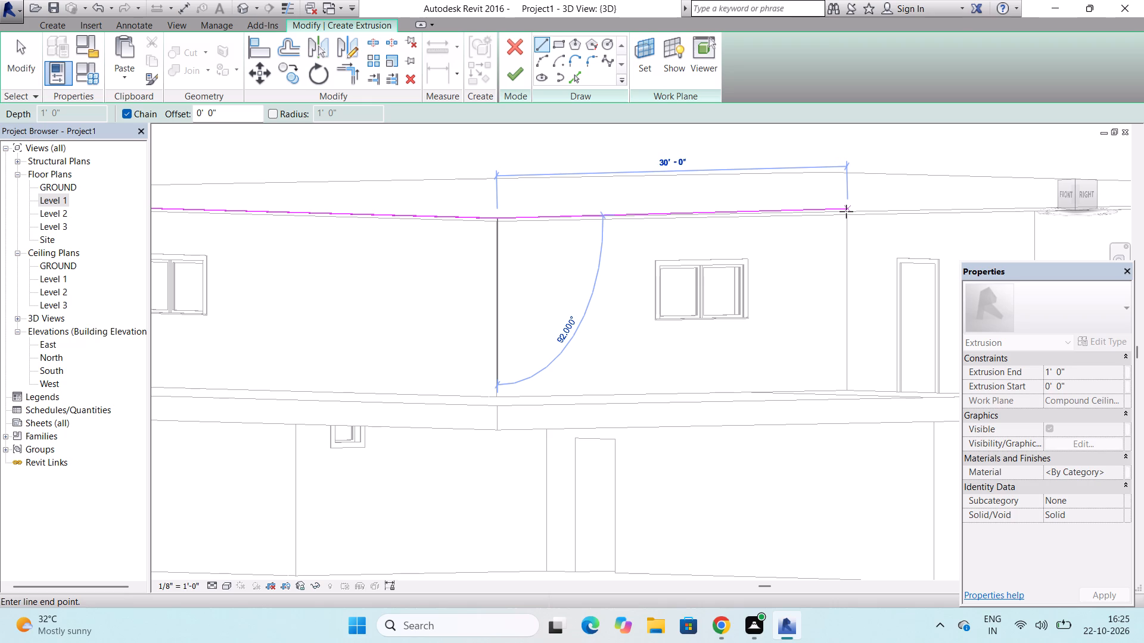
pyautogui.scroll(9, 846, 211)
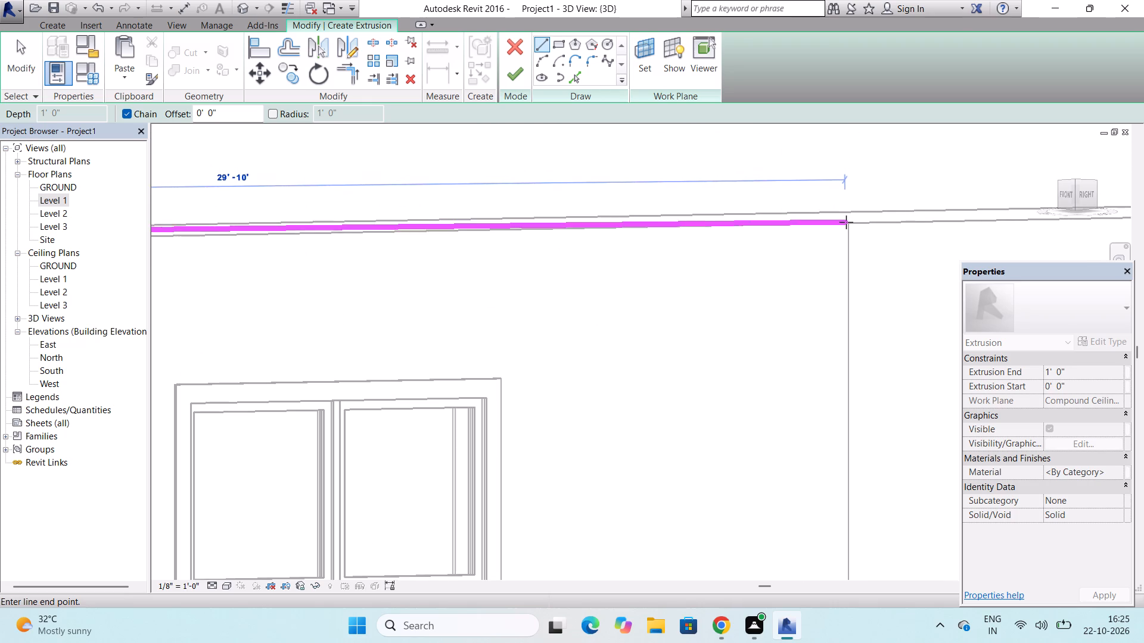
pyautogui.click(846, 214)
# Sketch a line about 11' 6" straight down from the open end and one about 30' back to the slab's bottom southeast corner.
pyautogui.scroll(-7, 846, 214)
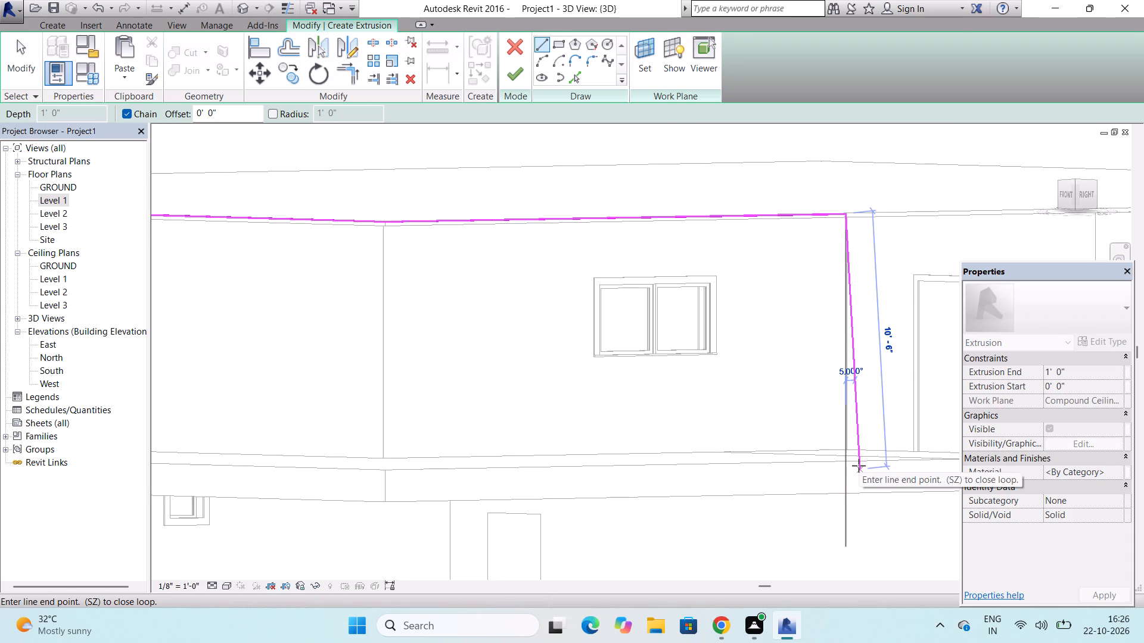
pyautogui.scroll(5, 844, 470)
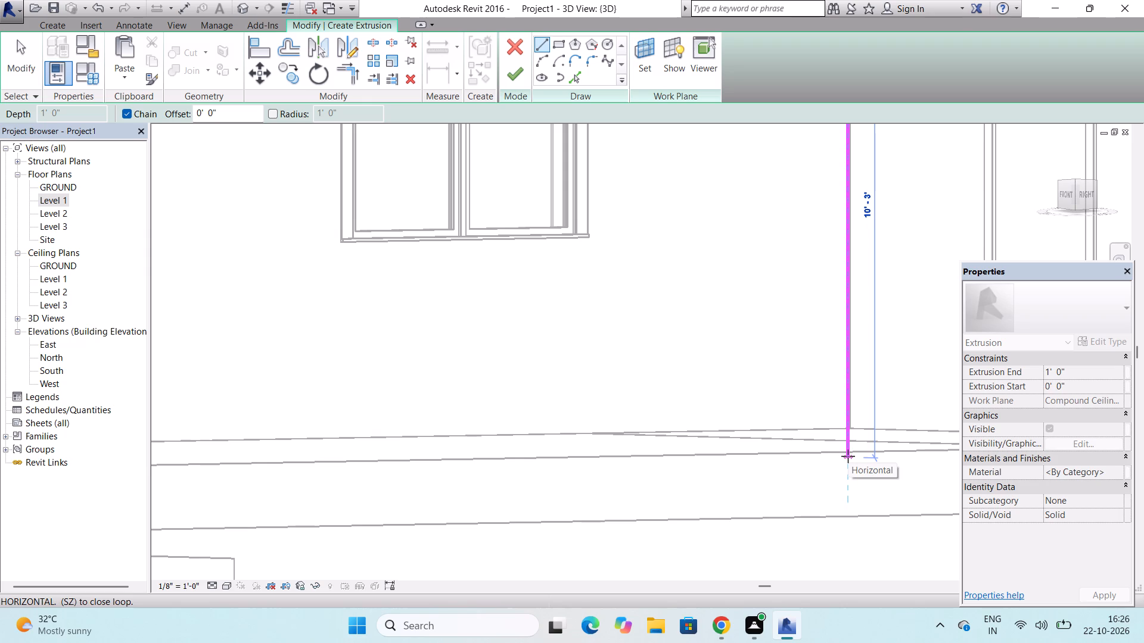
pyautogui.scroll(-3, 848, 456)
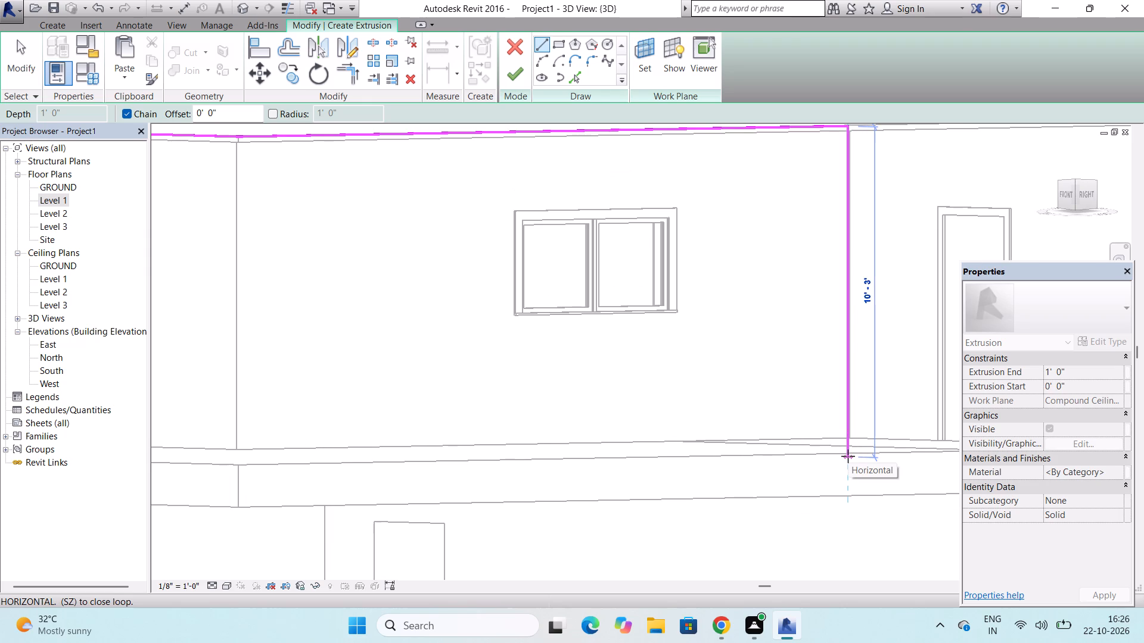
pyautogui.click(851, 498)
pyautogui.scroll(-7, 851, 498)
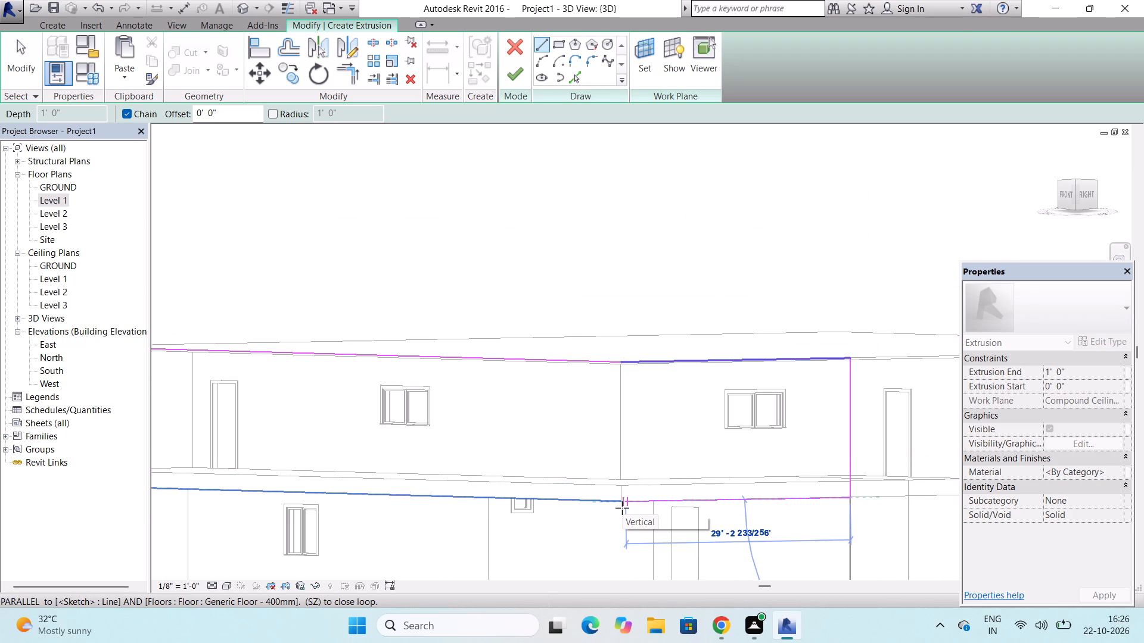
pyautogui.scroll(10, 622, 508)
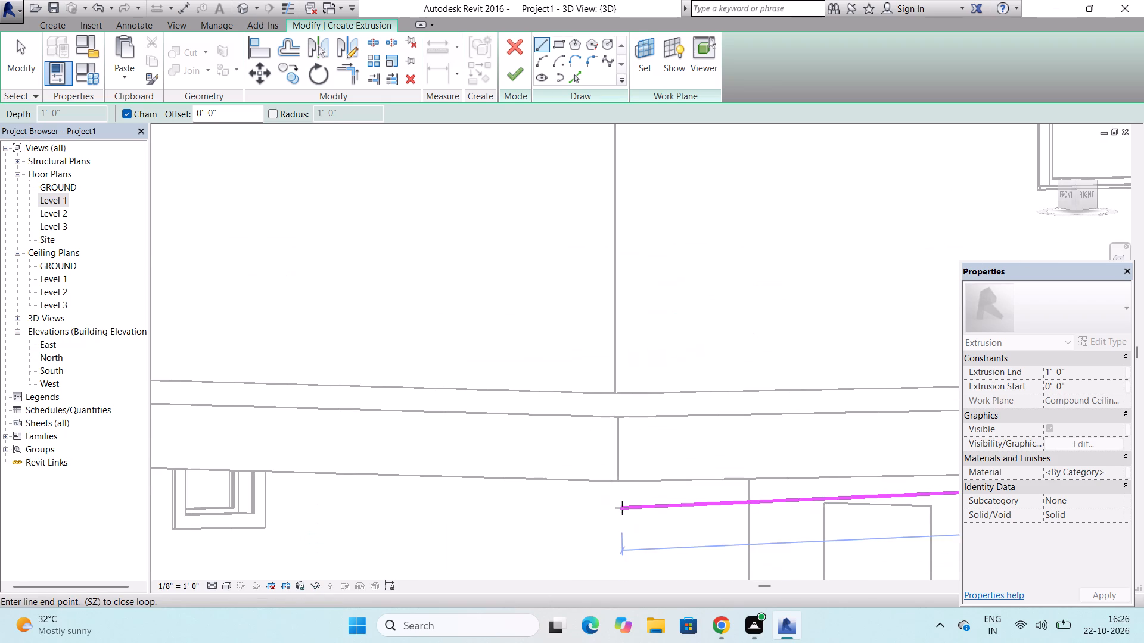
pyautogui.click(620, 479)
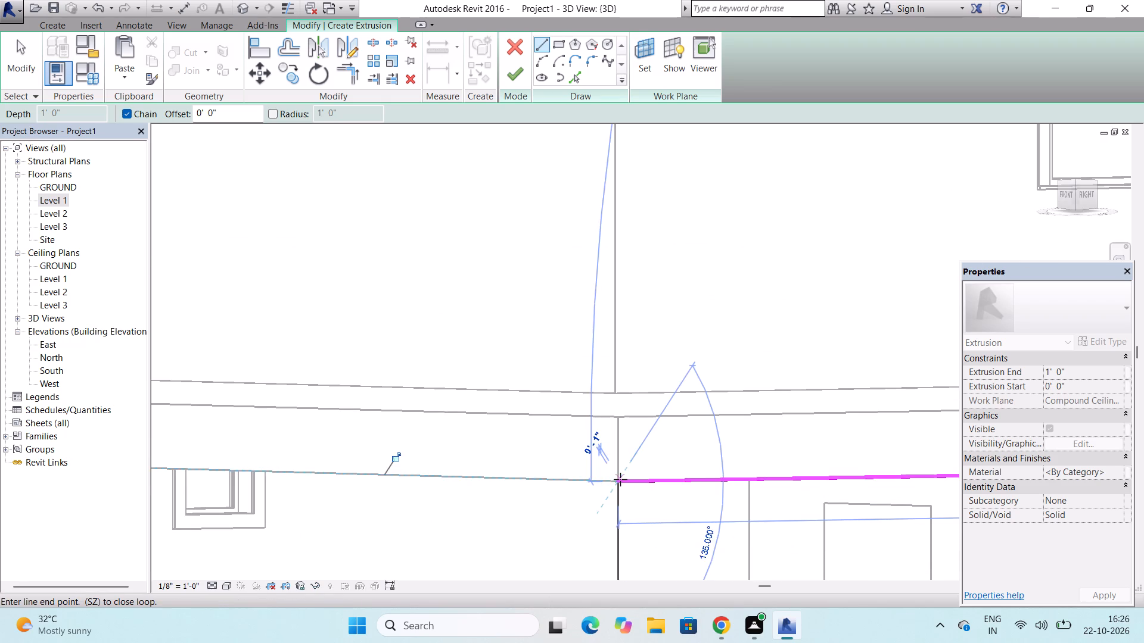
# Sketch a 72' 3 13/16" line along the slab's bottom south edge to its west corner, and close the loop up to the ceiling corner.
pyautogui.scroll(-15, 620, 479)
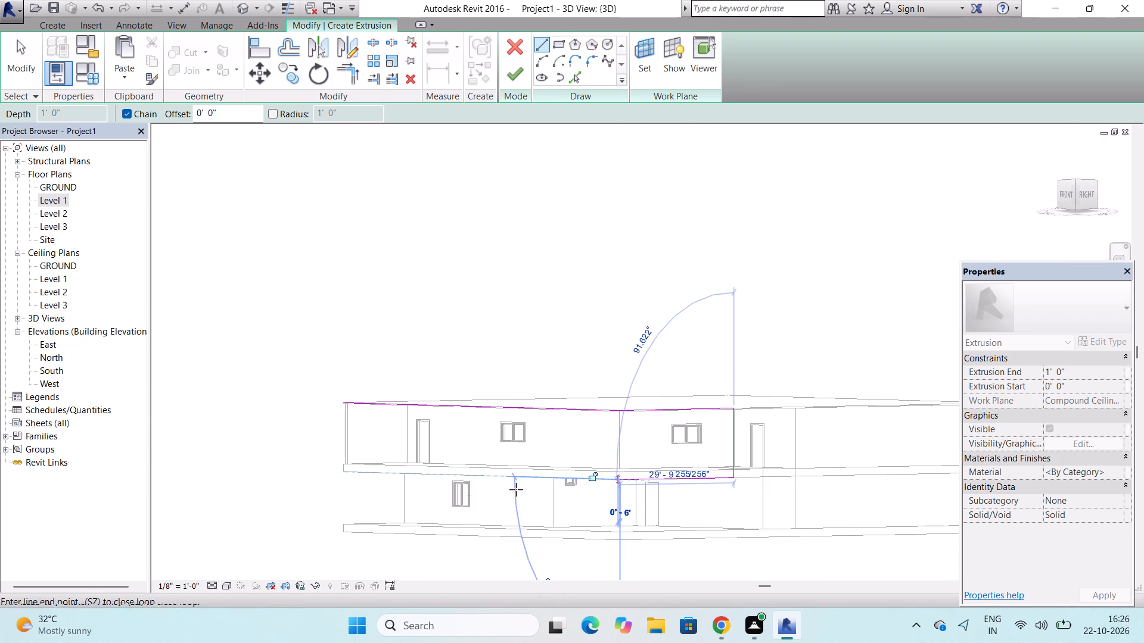
pyautogui.scroll(3, 340, 476)
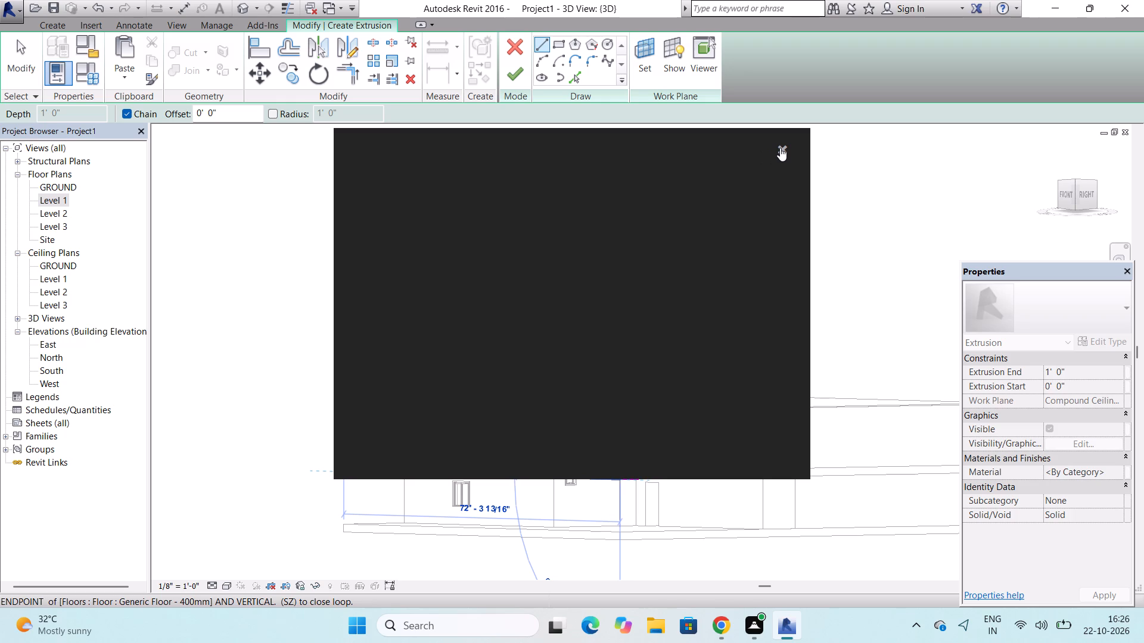
pyautogui.click(780, 148)
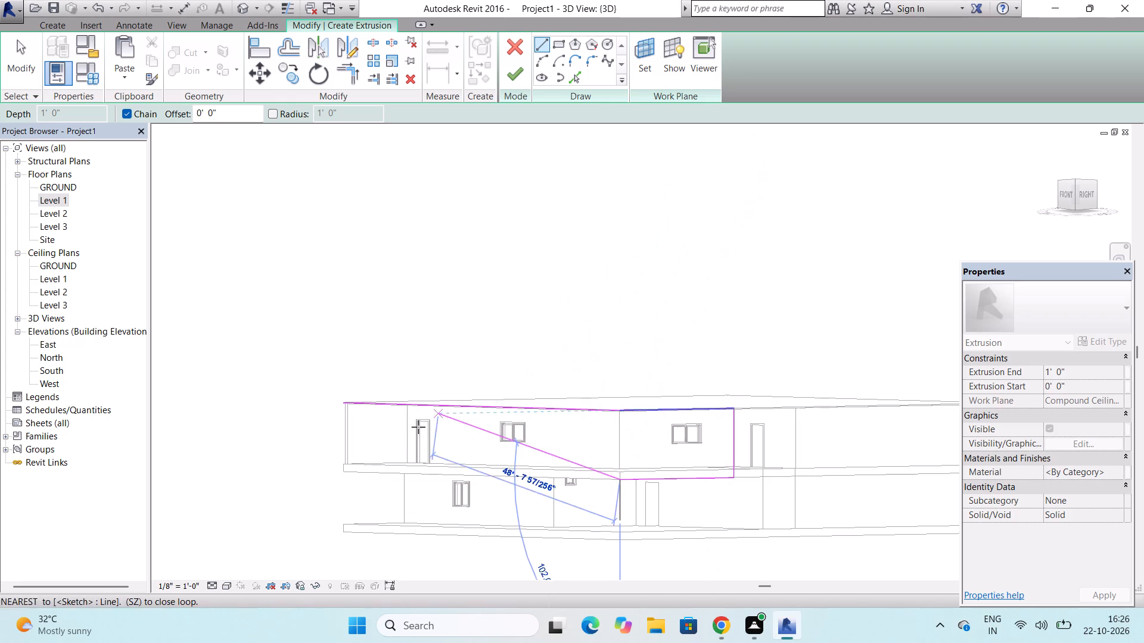
pyautogui.scroll(10, 346, 472)
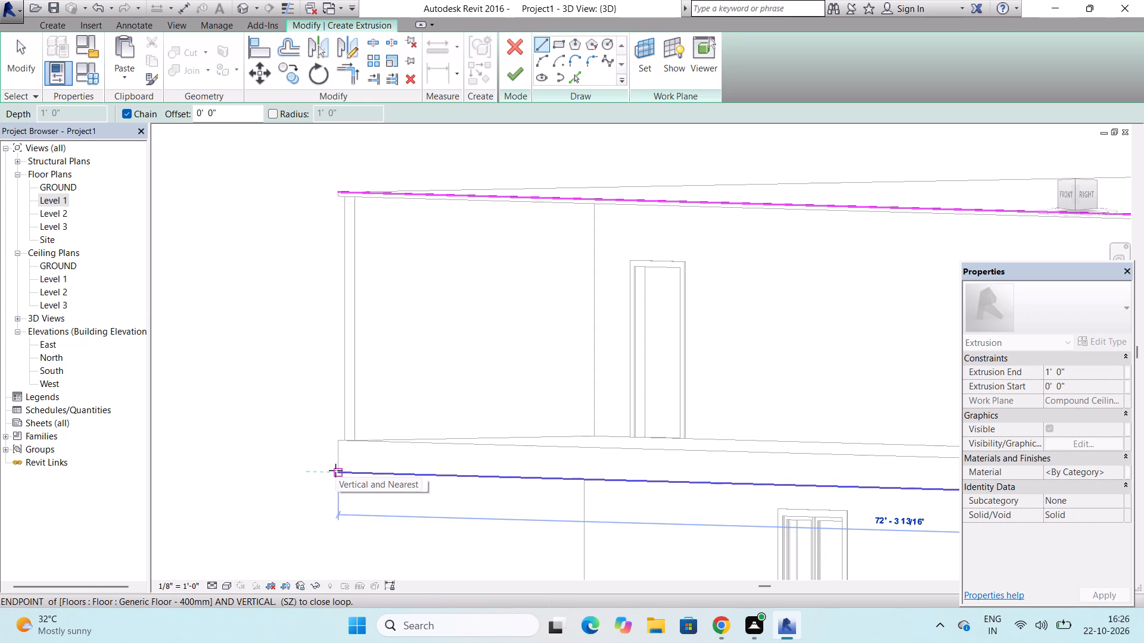
pyautogui.click(335, 470)
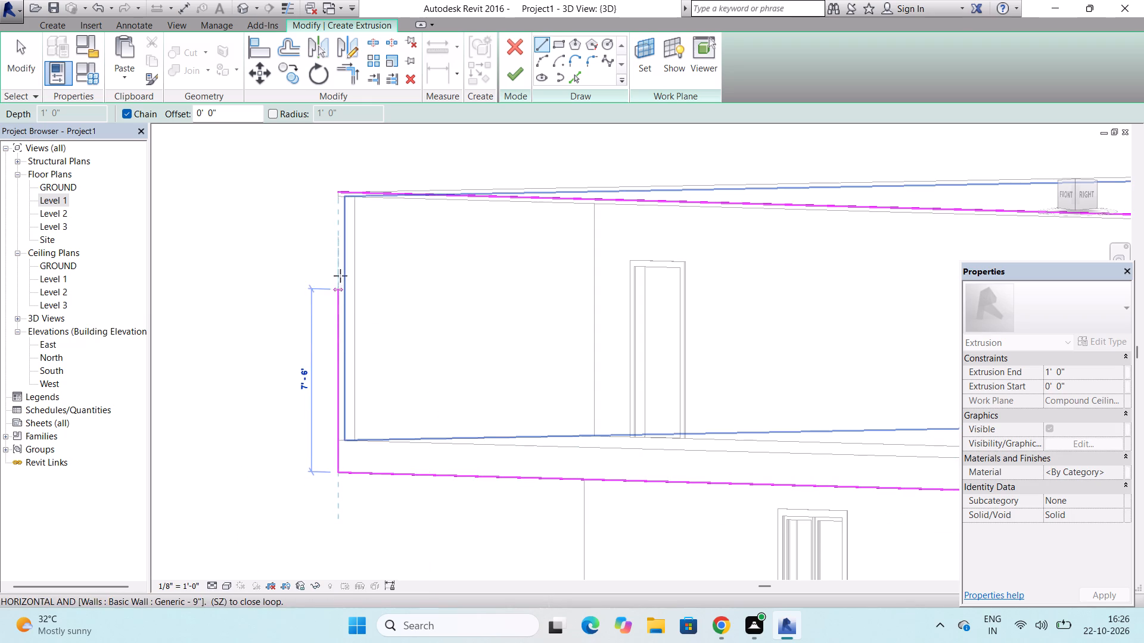
pyautogui.click(338, 194)
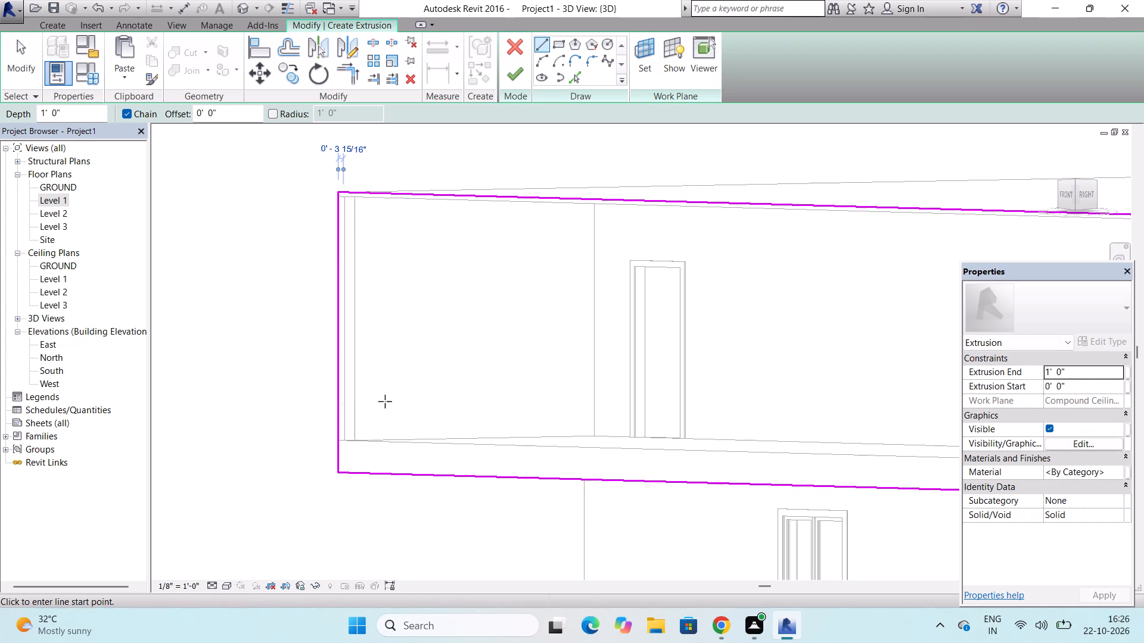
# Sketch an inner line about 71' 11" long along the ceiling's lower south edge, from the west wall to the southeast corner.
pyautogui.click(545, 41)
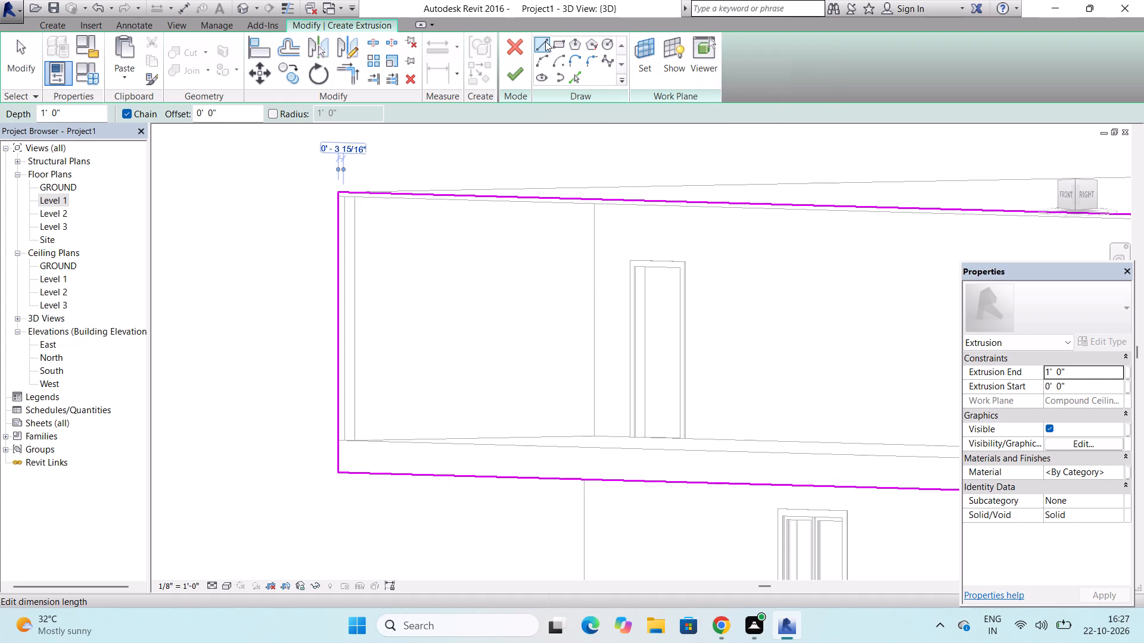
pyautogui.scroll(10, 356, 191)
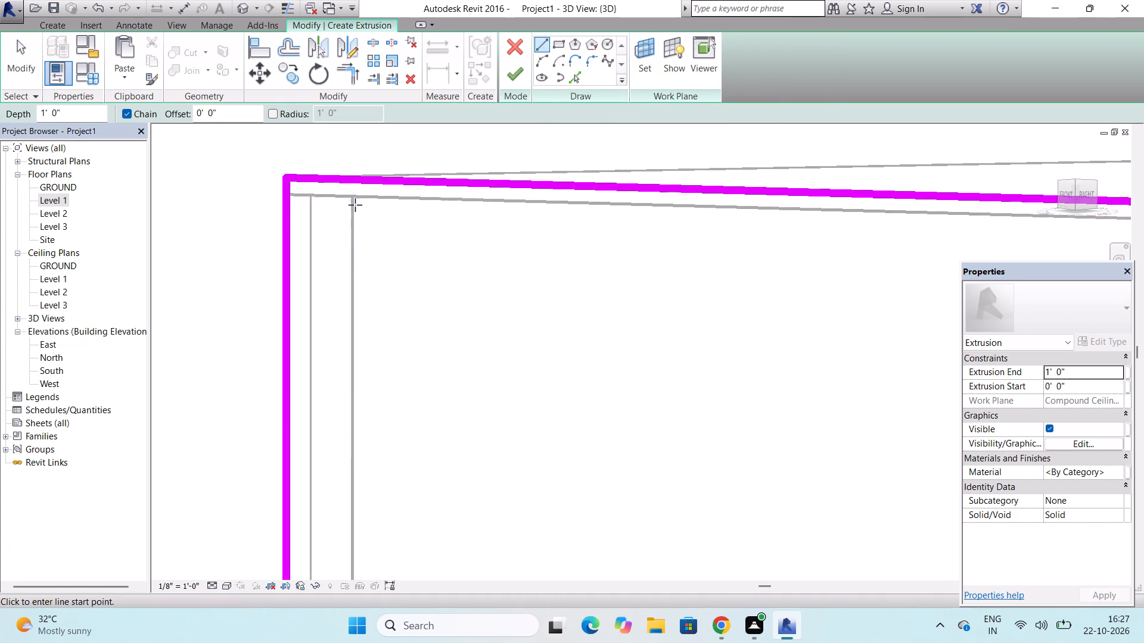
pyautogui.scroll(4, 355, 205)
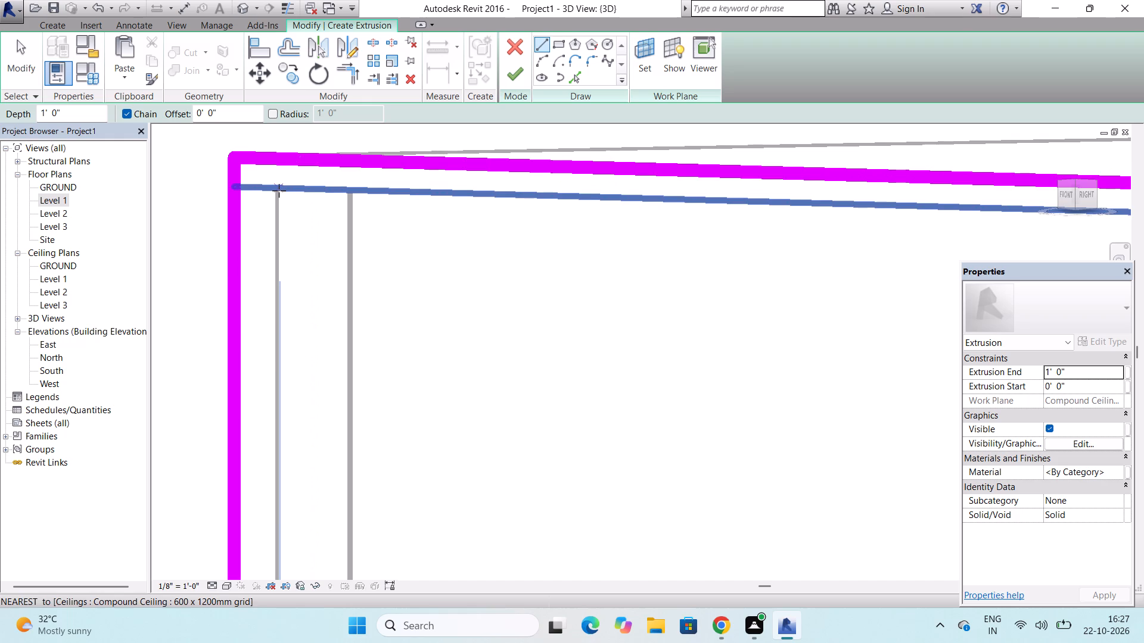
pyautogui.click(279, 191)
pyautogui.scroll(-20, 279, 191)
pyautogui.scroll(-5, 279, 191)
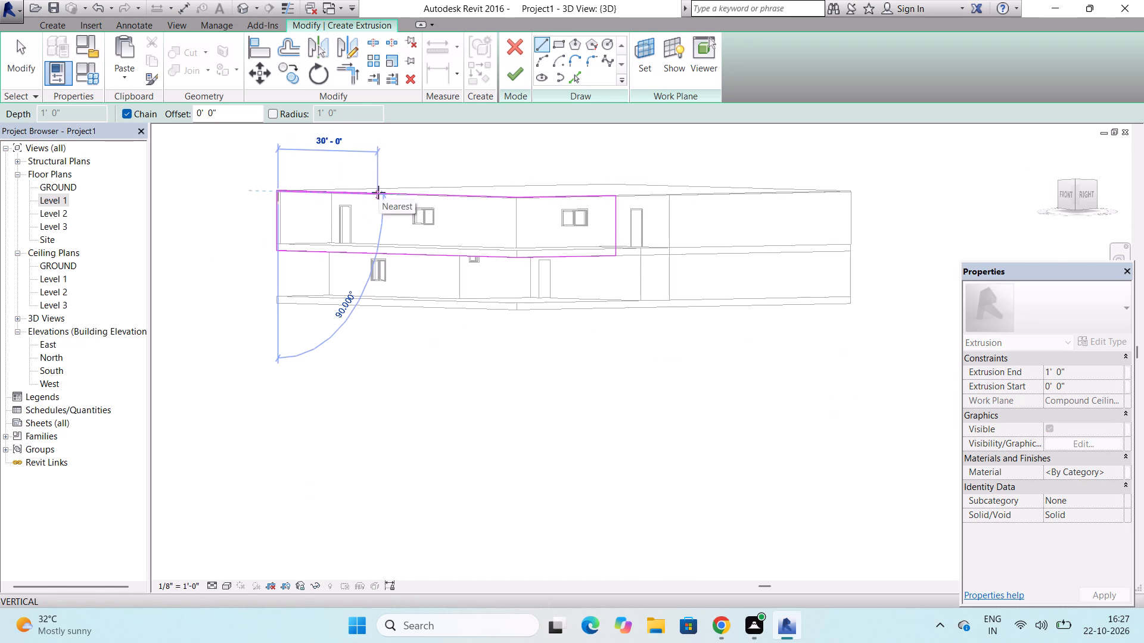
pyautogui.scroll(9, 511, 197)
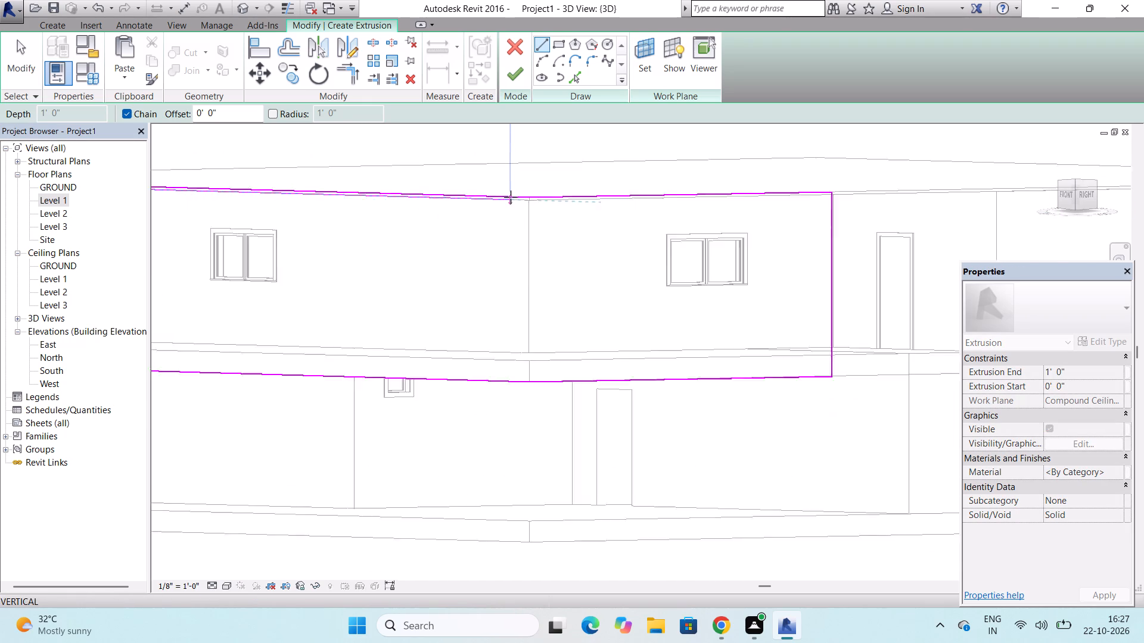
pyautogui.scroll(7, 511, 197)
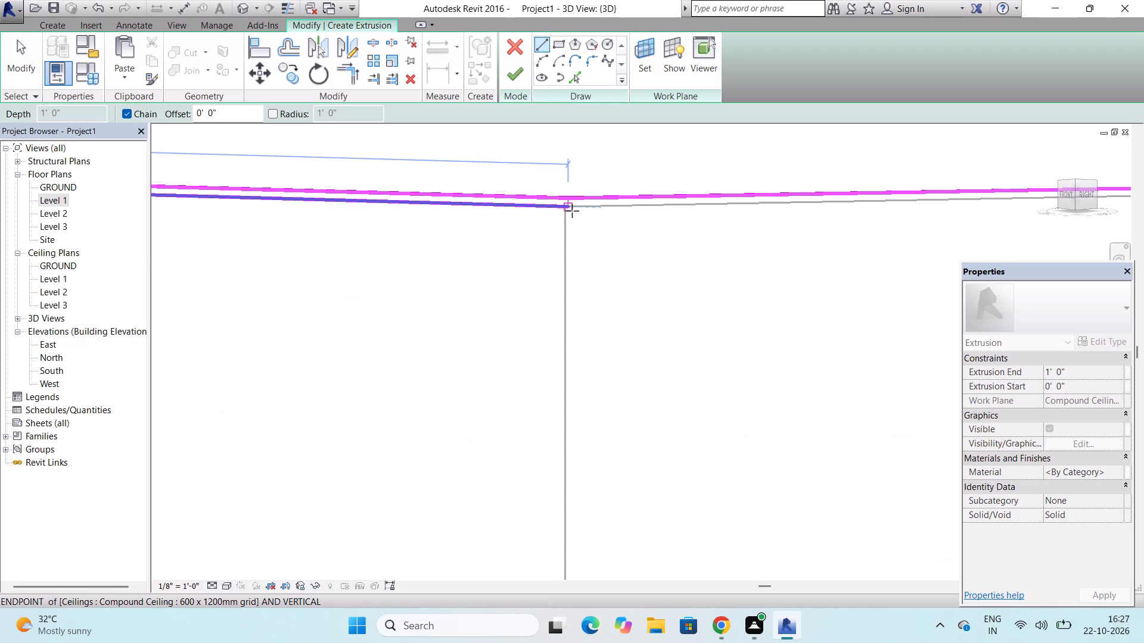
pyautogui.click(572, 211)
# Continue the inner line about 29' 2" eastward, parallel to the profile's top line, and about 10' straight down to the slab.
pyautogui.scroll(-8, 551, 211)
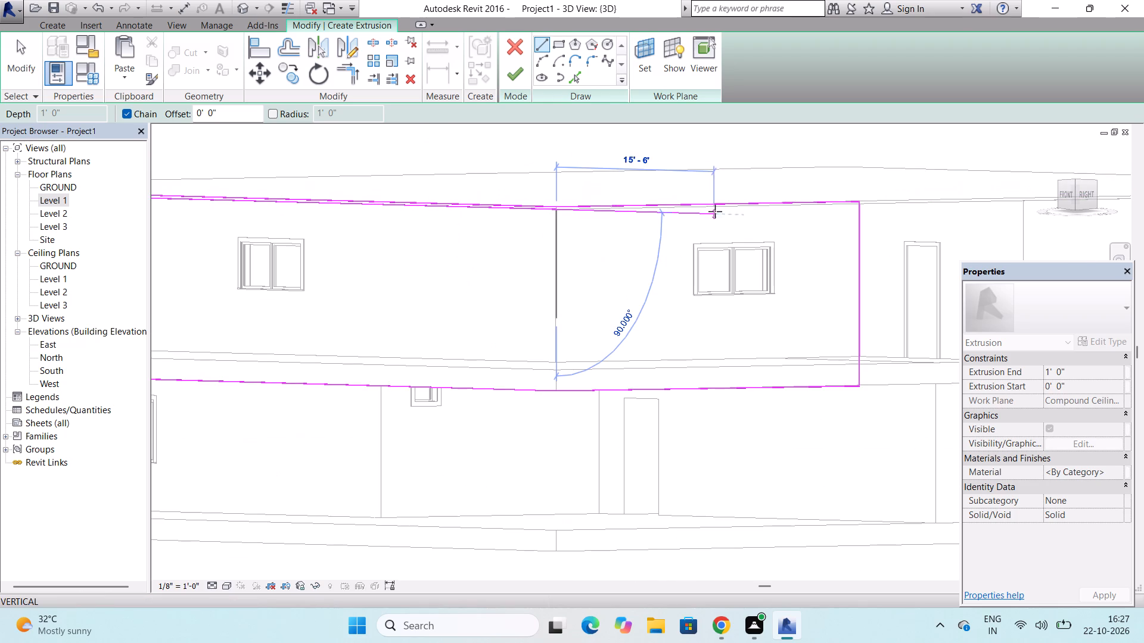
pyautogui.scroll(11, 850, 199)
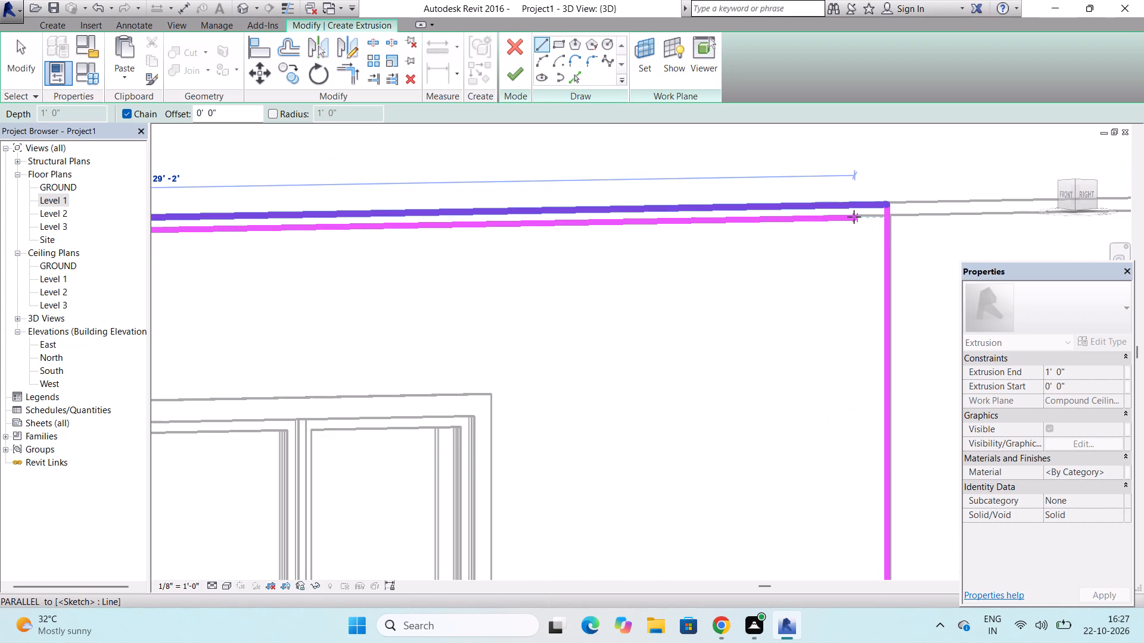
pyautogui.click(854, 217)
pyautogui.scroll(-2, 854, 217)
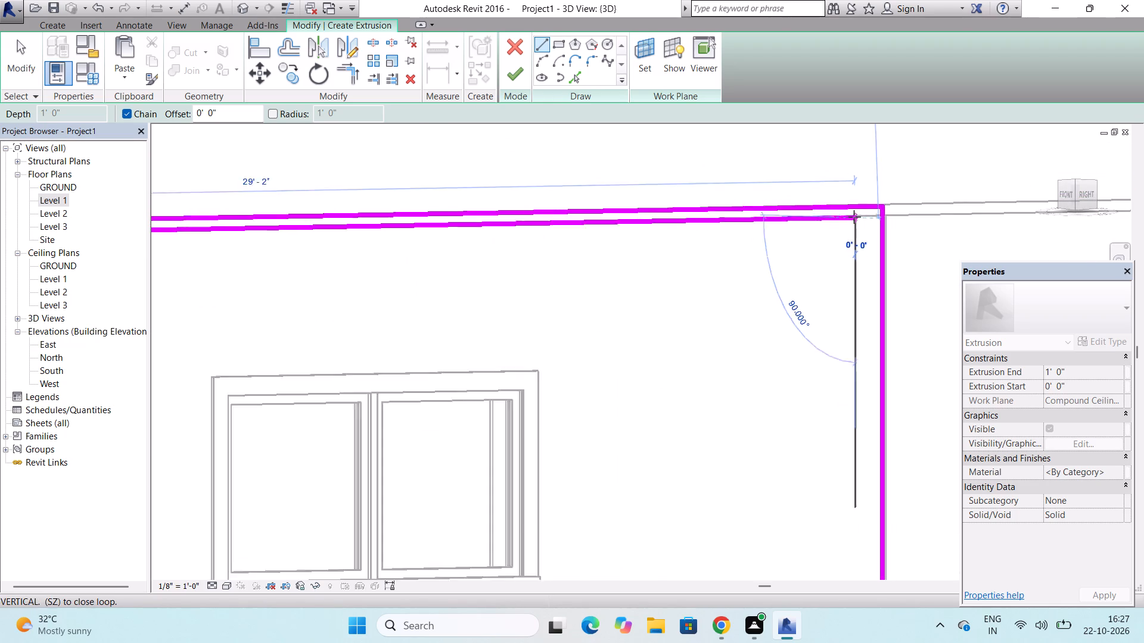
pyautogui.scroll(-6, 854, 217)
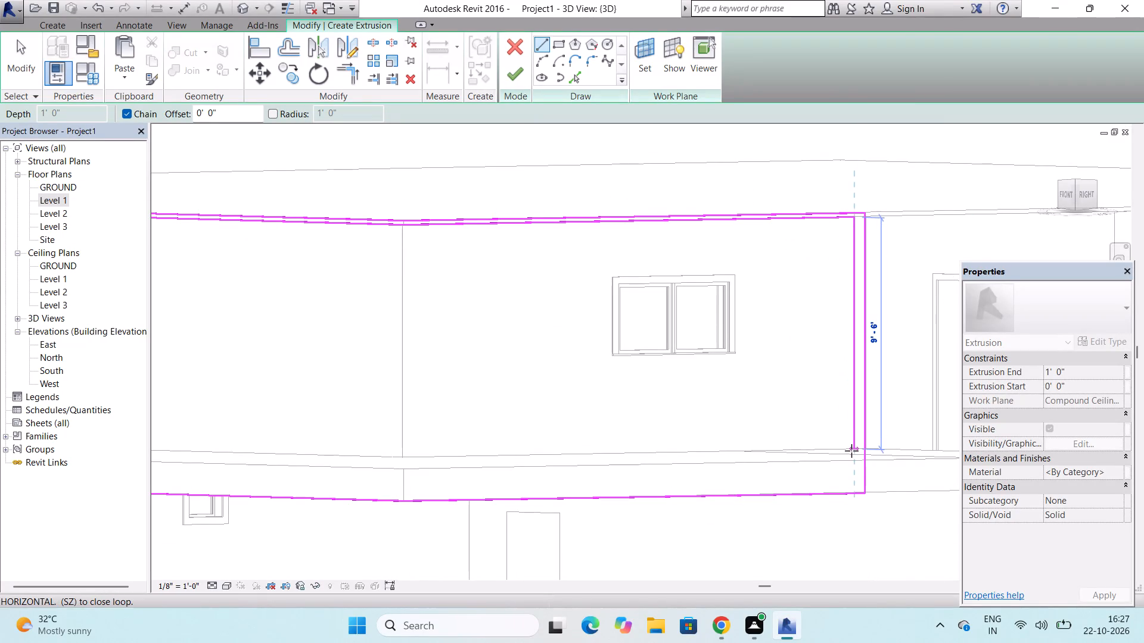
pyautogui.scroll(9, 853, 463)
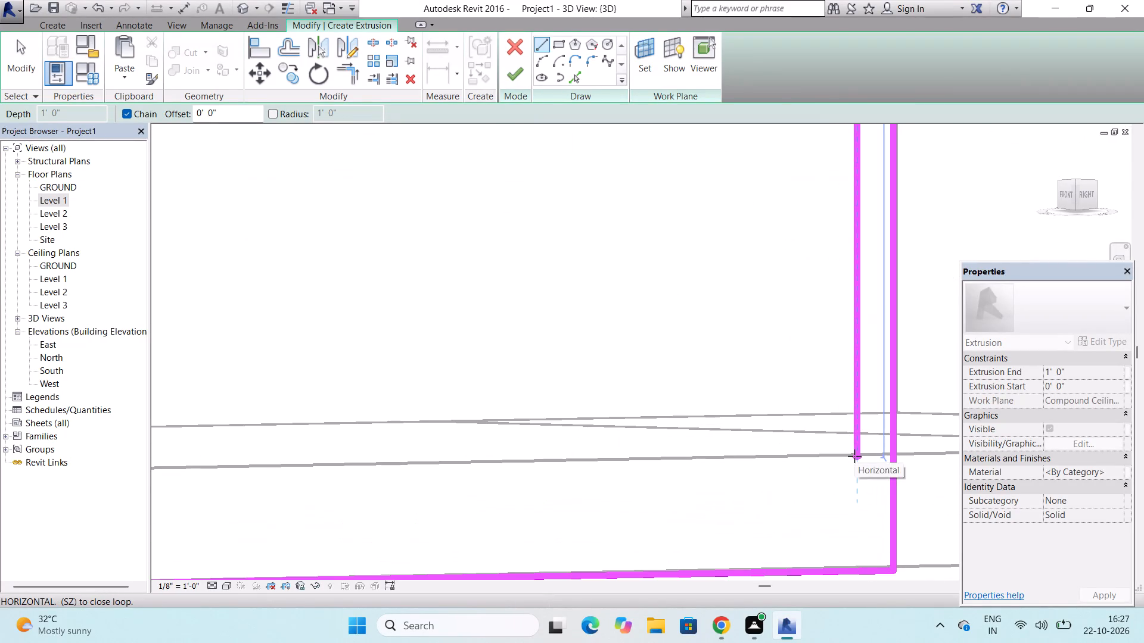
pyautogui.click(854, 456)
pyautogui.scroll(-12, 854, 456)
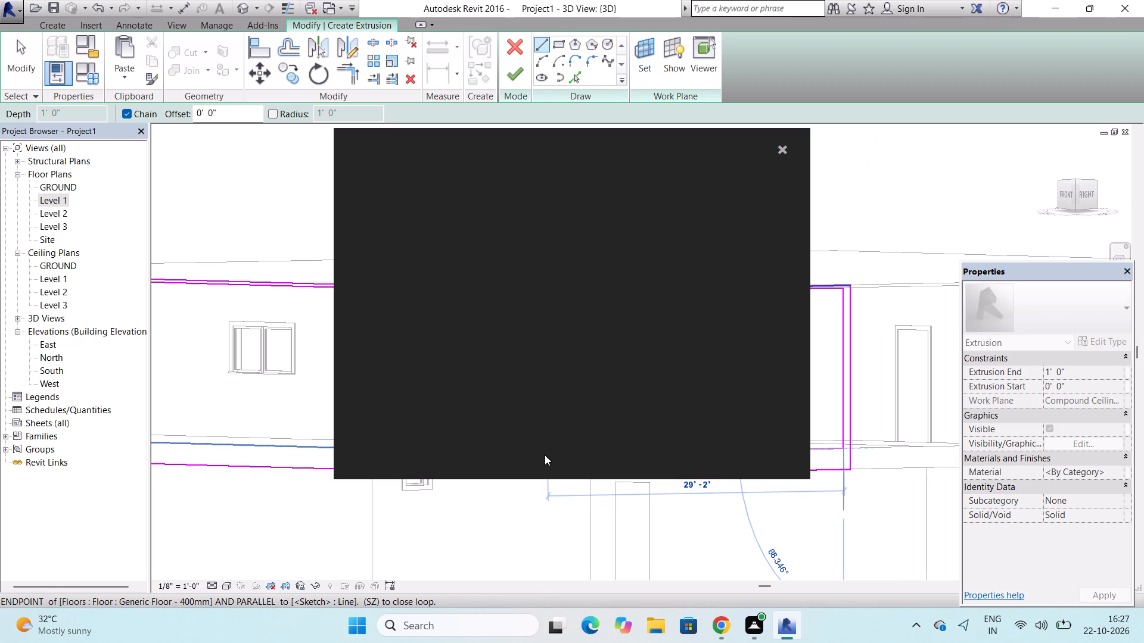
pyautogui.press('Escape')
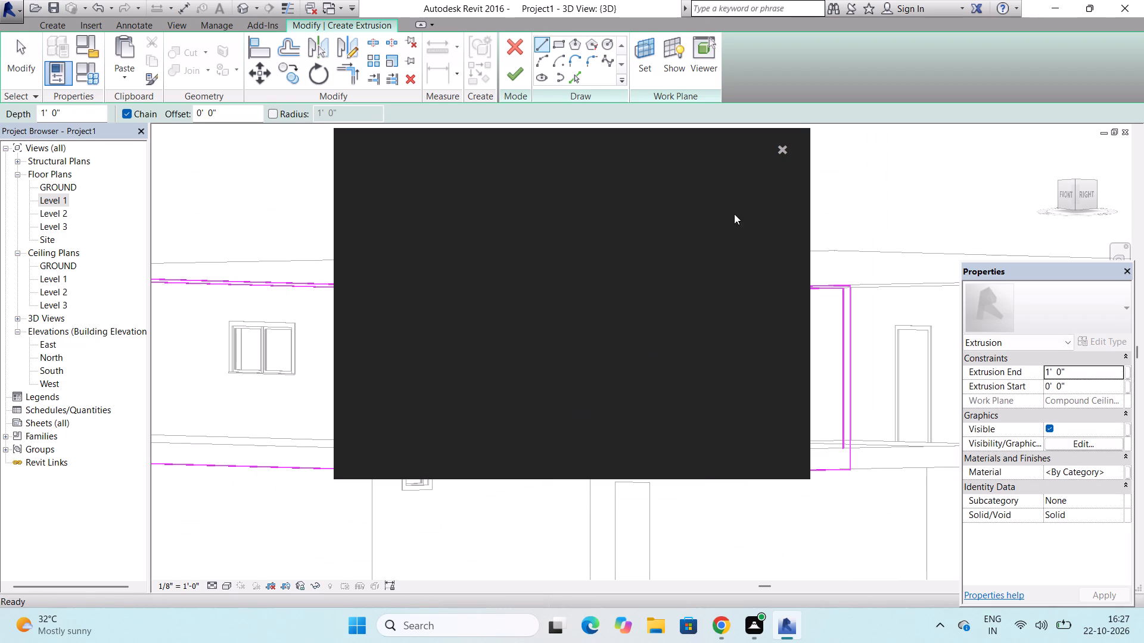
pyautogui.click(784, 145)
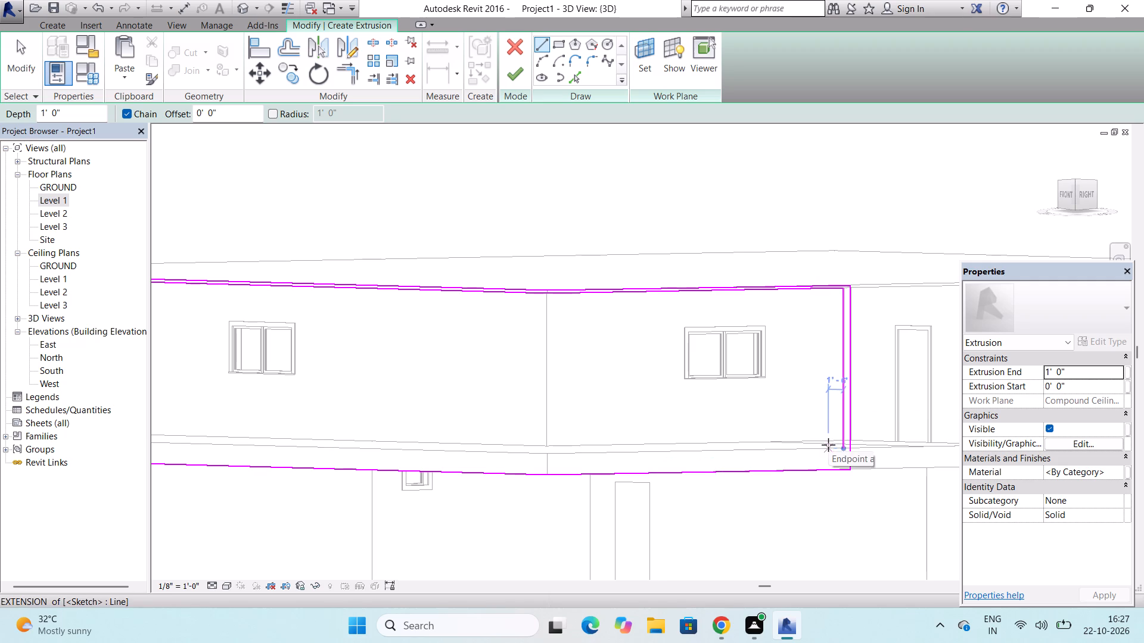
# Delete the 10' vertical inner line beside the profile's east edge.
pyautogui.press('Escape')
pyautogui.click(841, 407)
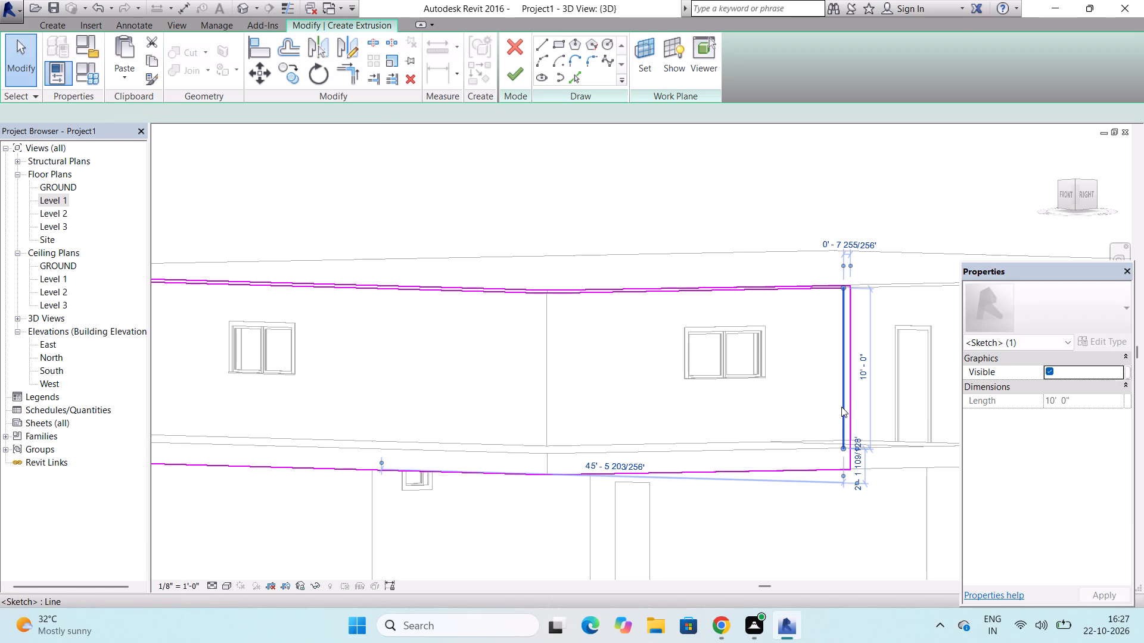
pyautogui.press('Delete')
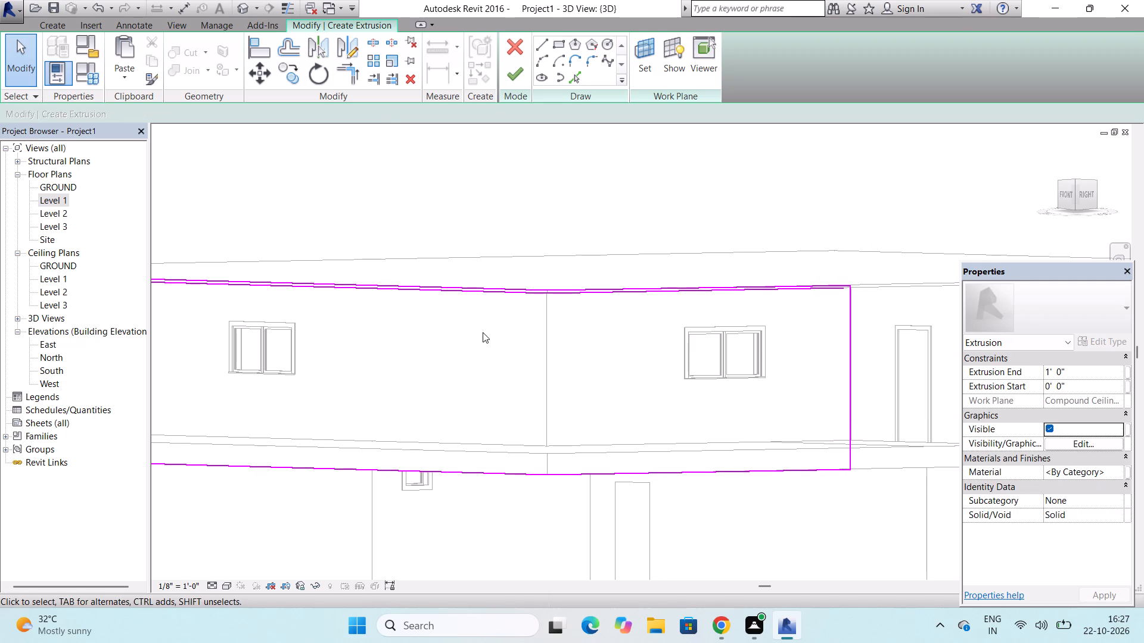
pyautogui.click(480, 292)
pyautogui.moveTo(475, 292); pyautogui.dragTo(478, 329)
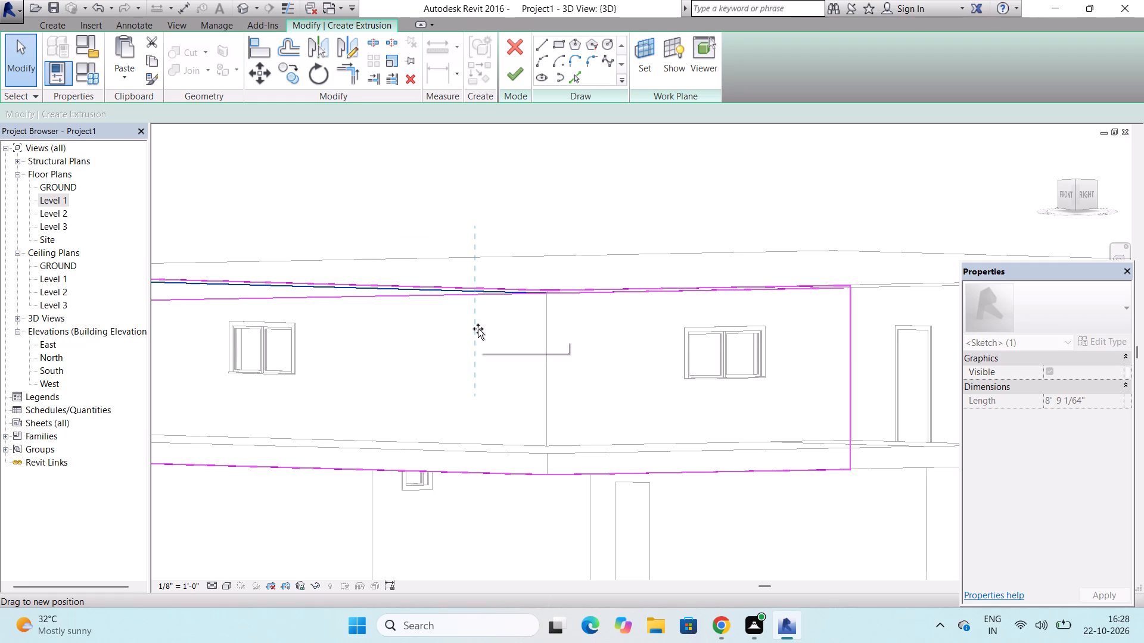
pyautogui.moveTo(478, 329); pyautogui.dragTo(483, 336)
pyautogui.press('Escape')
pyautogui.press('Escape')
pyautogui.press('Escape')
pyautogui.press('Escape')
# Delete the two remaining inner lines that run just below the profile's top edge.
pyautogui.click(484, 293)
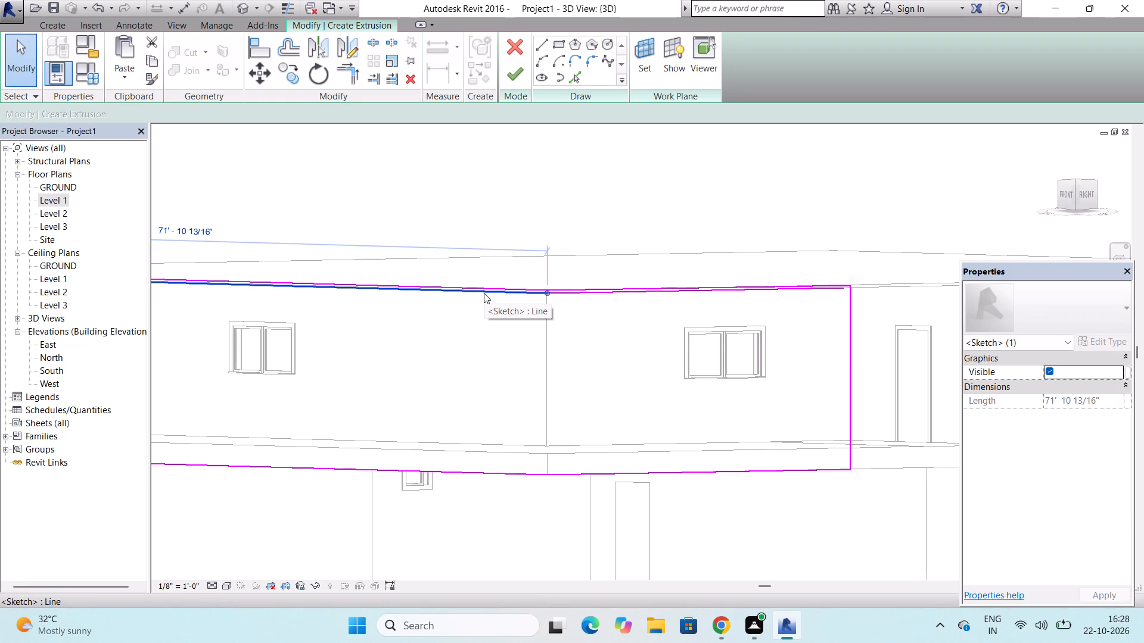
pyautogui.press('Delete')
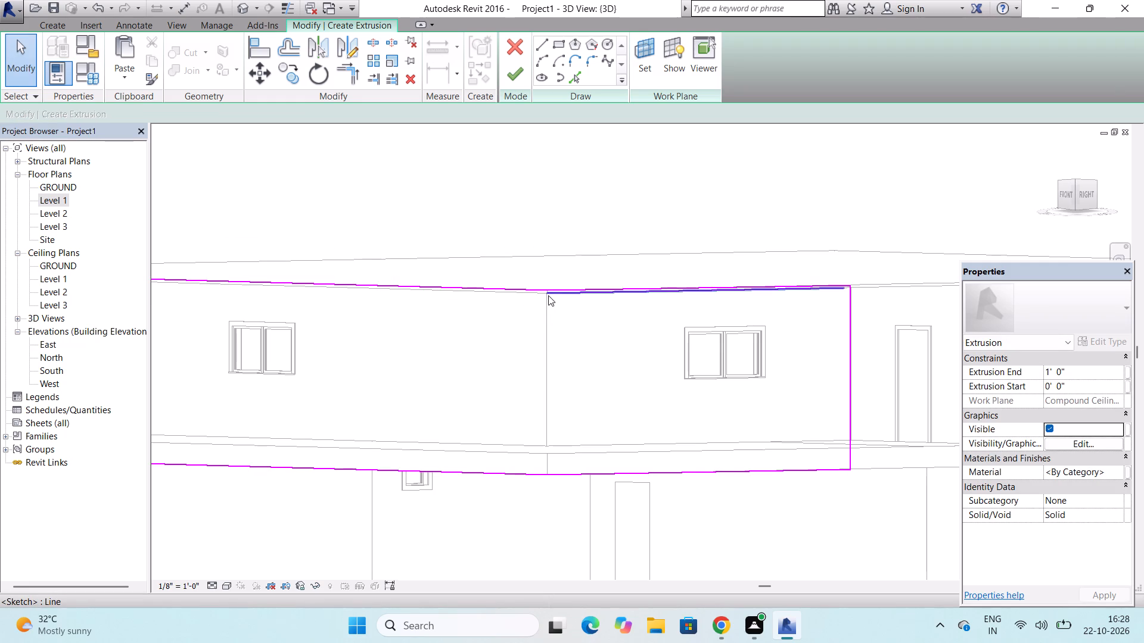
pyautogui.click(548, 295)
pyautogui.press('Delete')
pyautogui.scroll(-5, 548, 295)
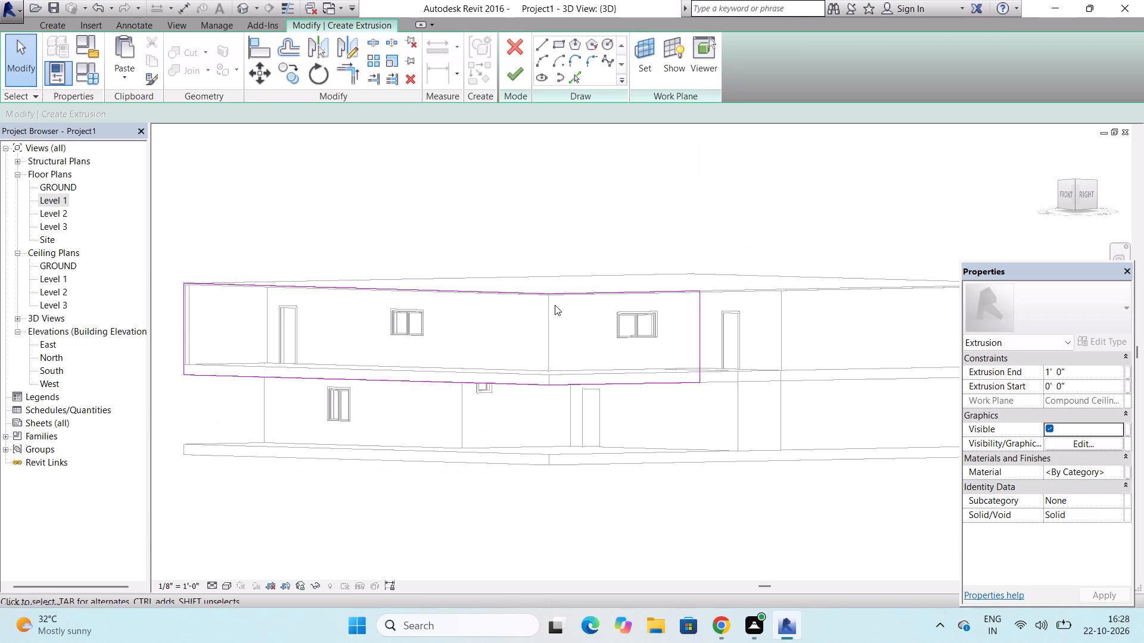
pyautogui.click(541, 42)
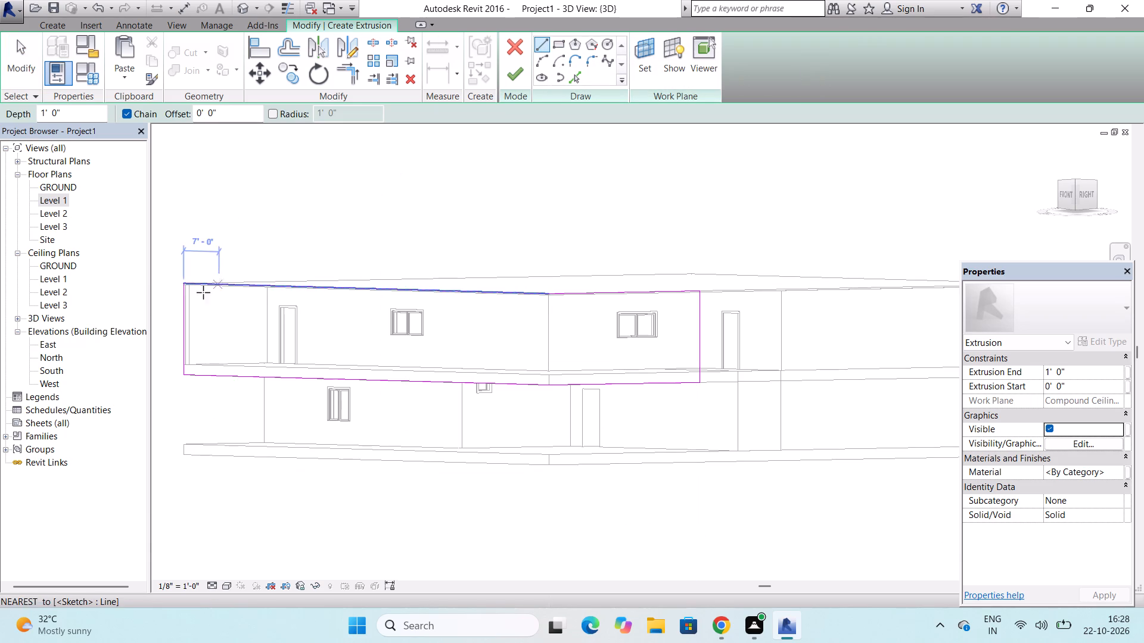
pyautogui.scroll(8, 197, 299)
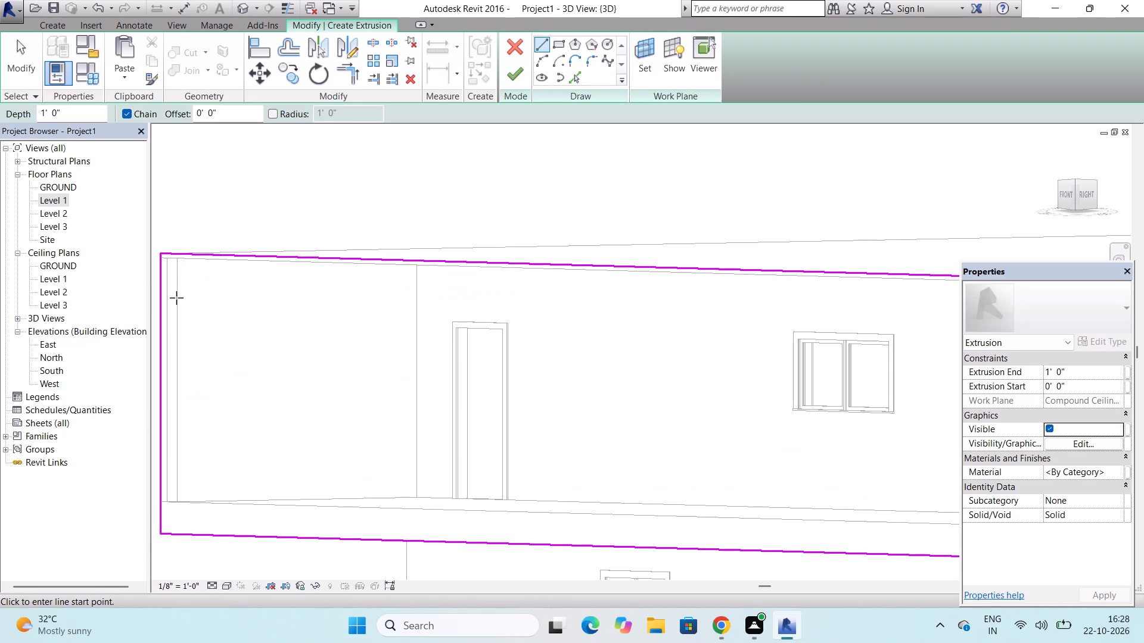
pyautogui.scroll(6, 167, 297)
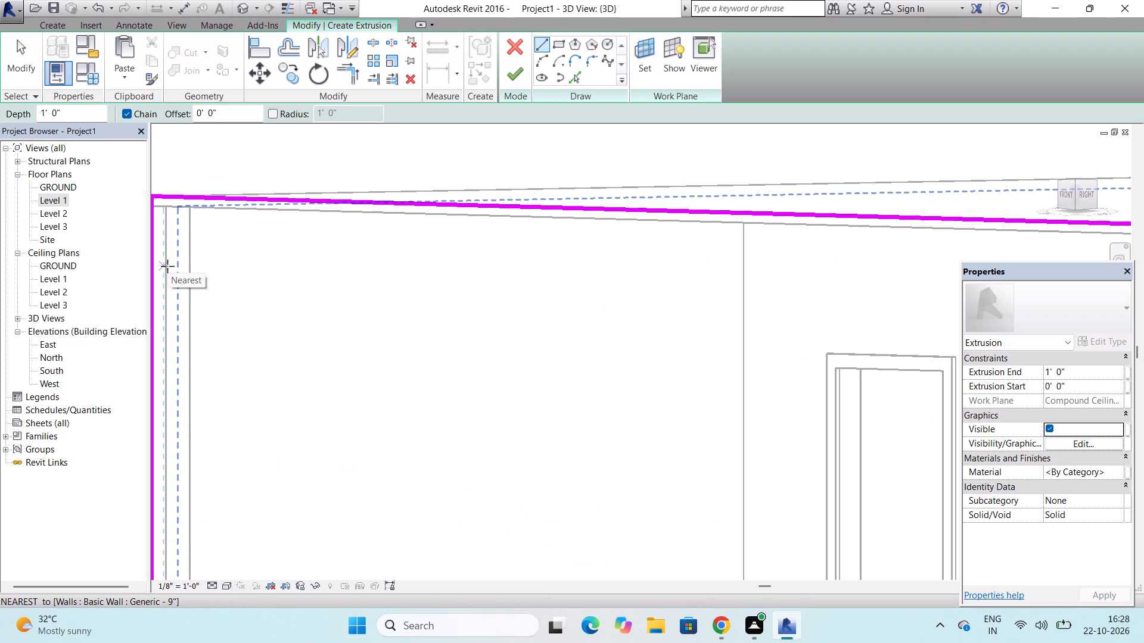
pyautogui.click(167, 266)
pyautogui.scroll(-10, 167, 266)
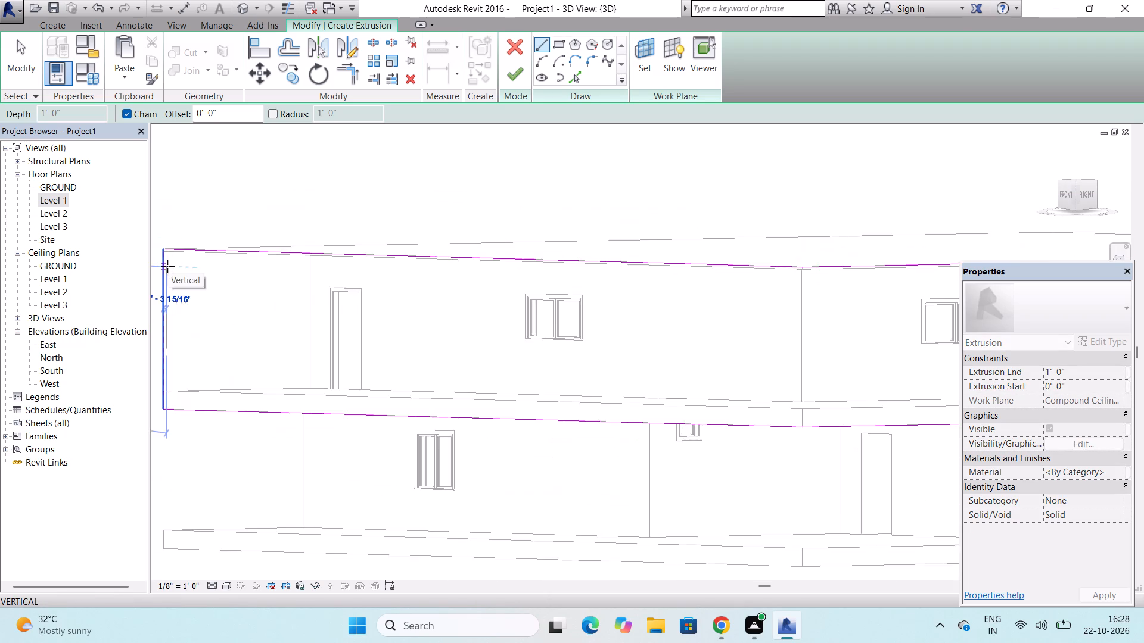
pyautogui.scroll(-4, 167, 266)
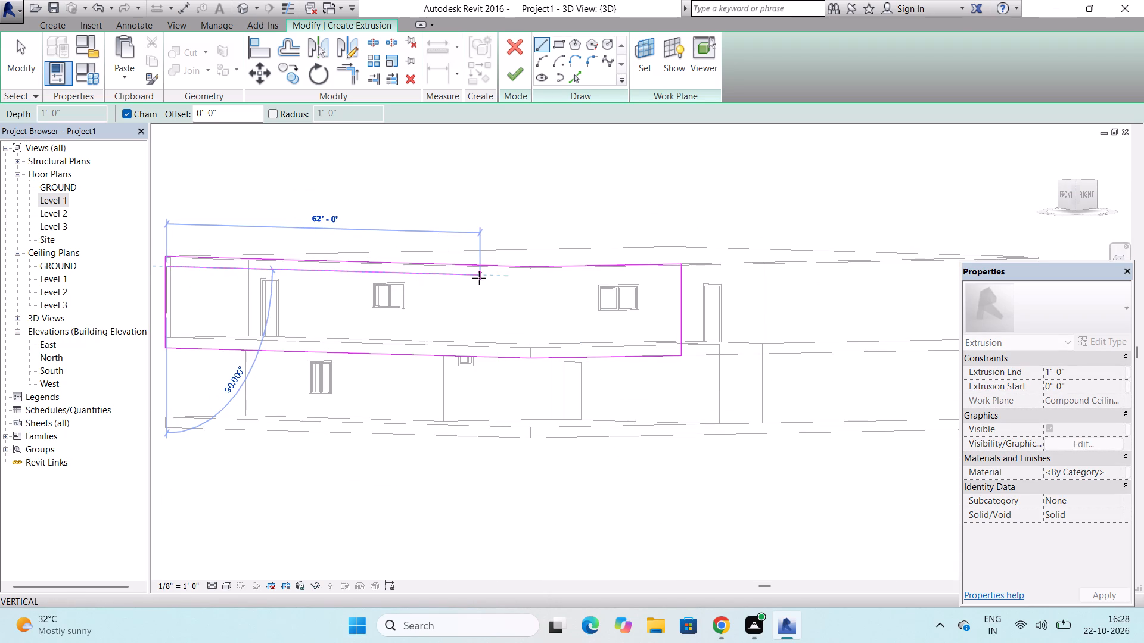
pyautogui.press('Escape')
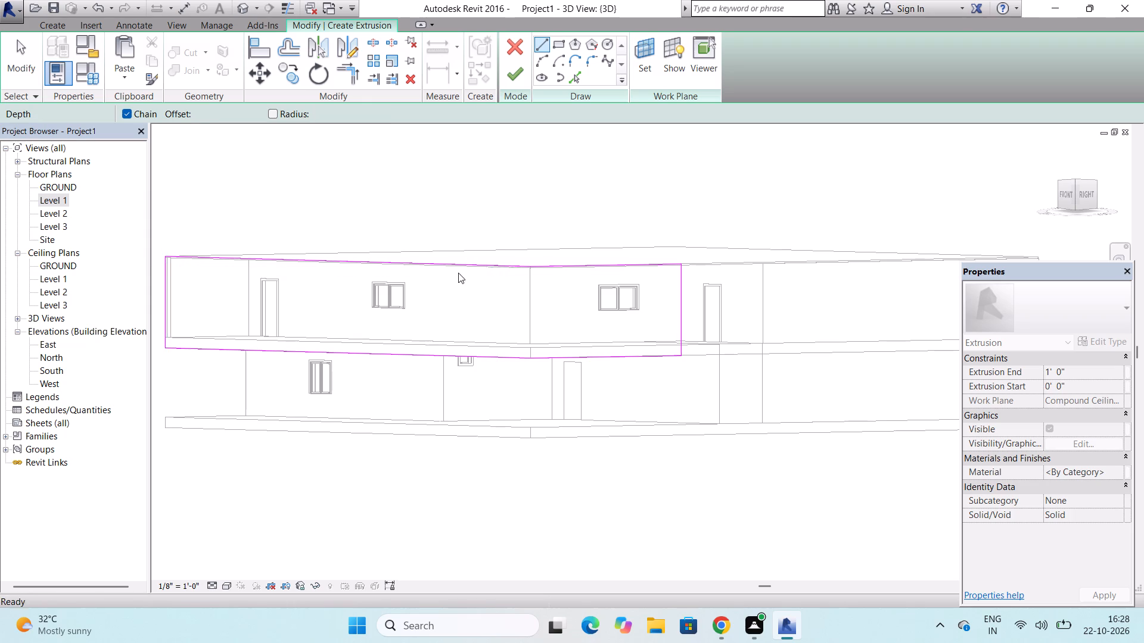
# Sketch an inner line about 72' 1" long below the profile's top edge, from the west wall to above the slab's southeast corner.
pyautogui.scroll(8, 171, 282)
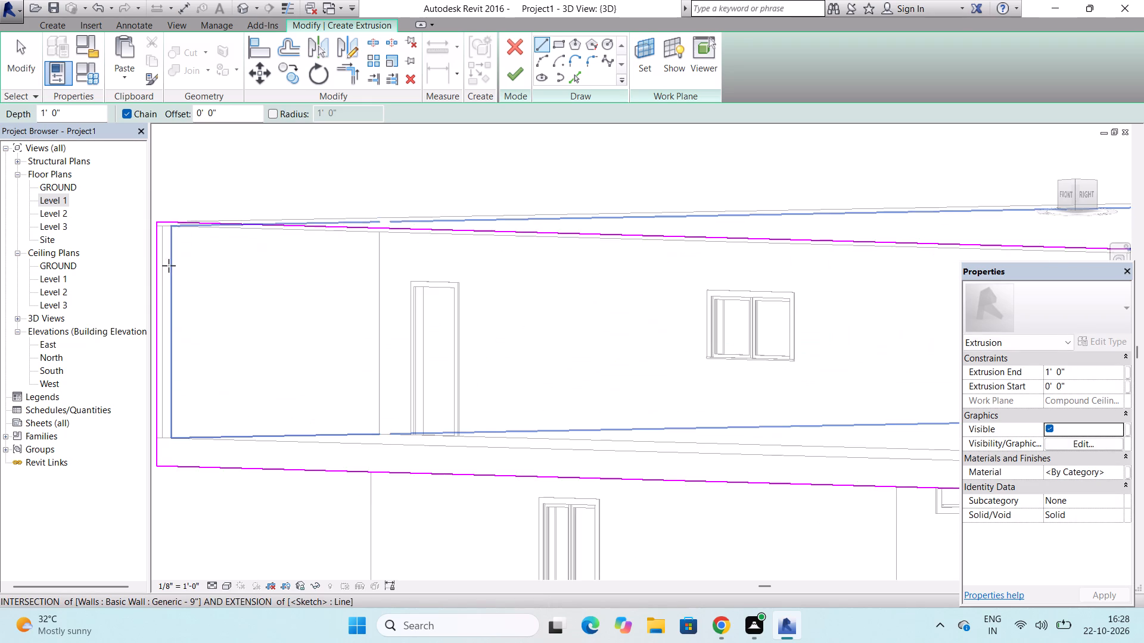
pyautogui.click(161, 281)
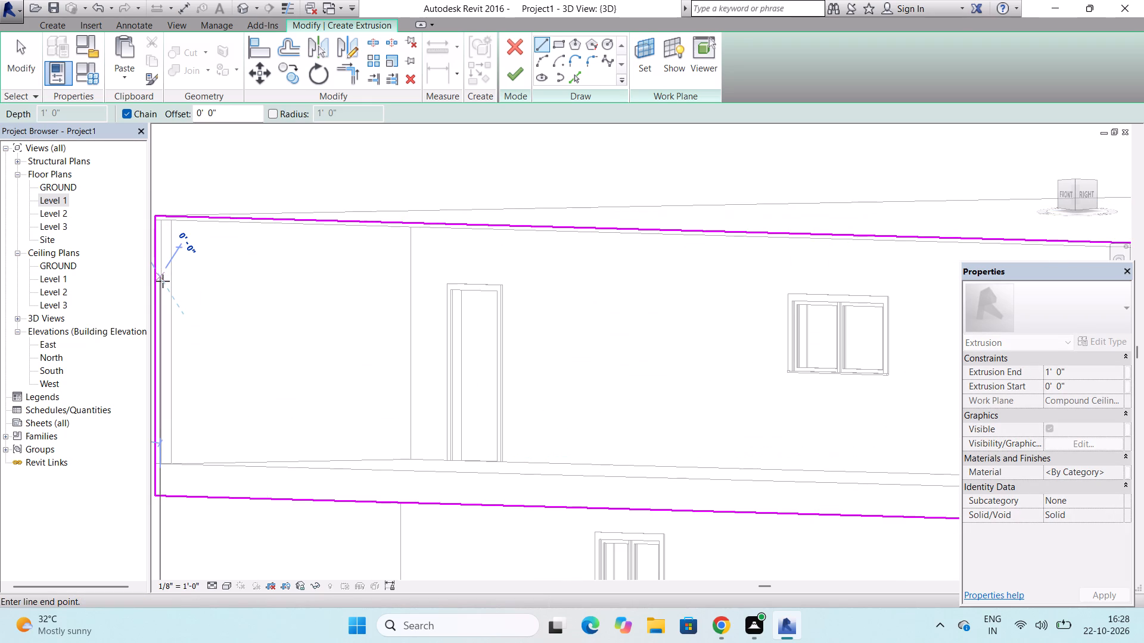
pyautogui.scroll(-5, 163, 281)
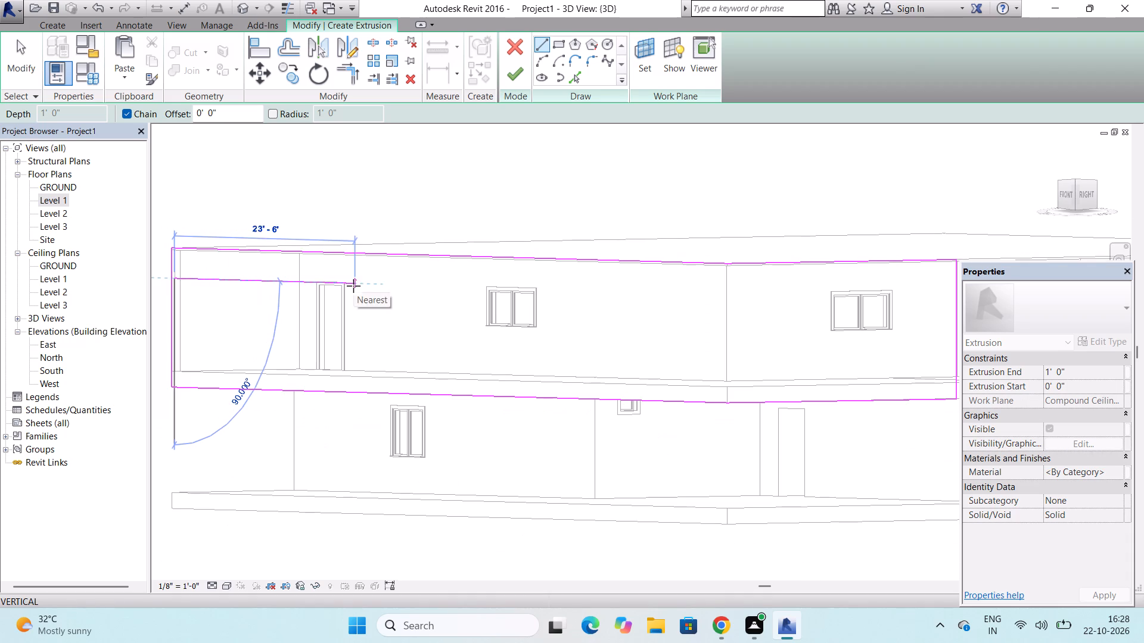
pyautogui.scroll(-3, 353, 286)
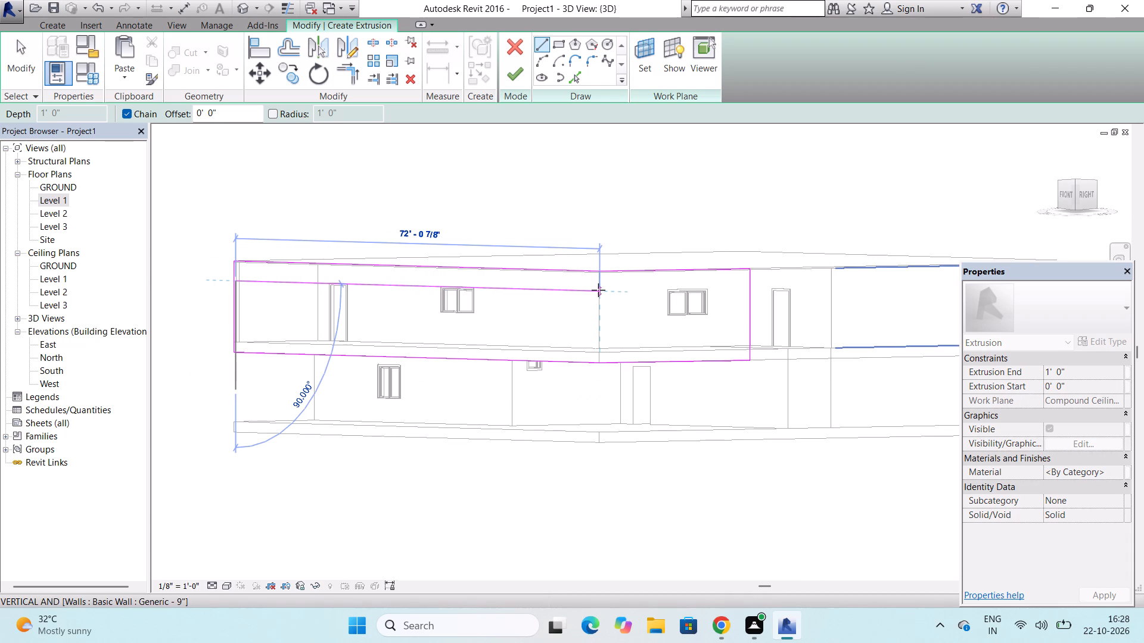
pyautogui.click(598, 290)
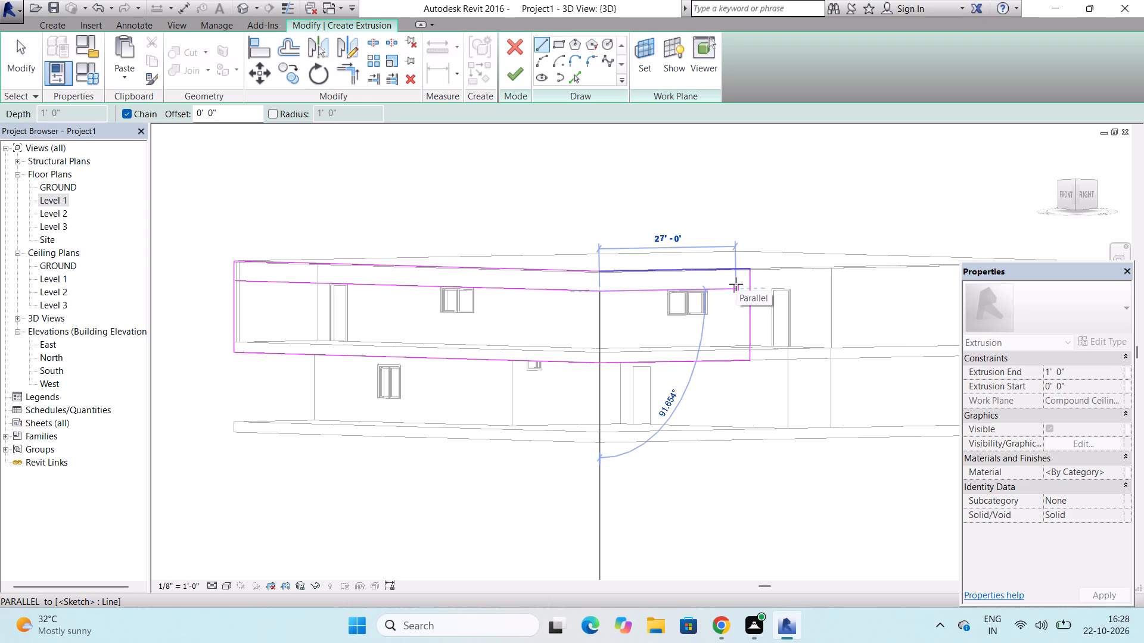
# Continue the inner line about 23' 6" eastward, parallel to the profile's top line, stopping just past the window.
pyautogui.scroll(5, 733, 284)
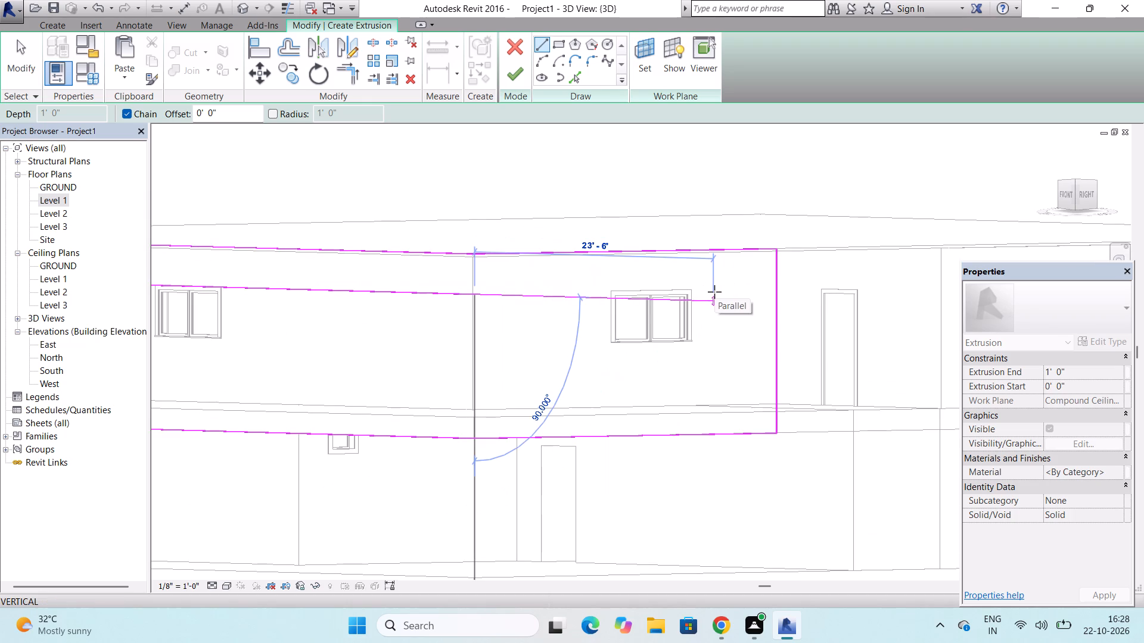
pyautogui.scroll(1, 714, 292)
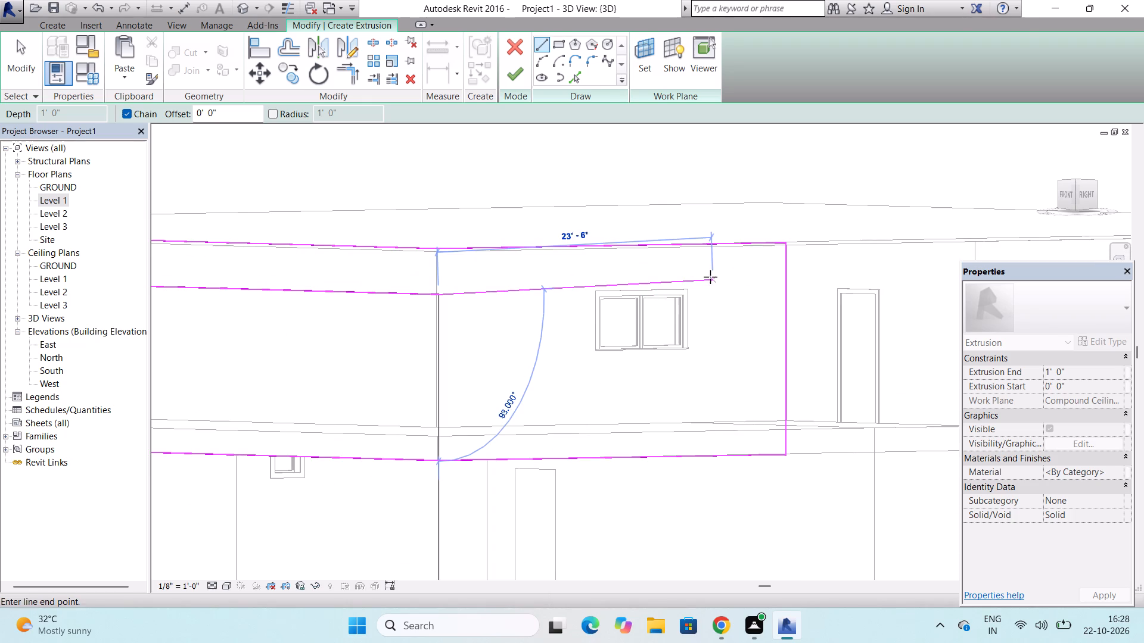
pyautogui.click(709, 284)
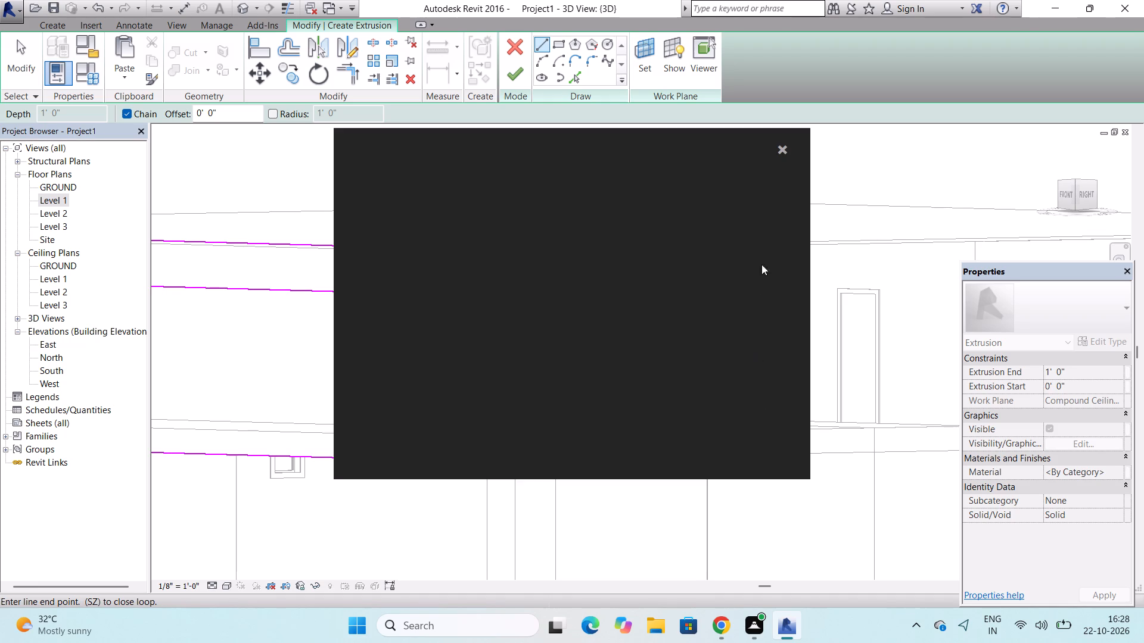
pyautogui.click(785, 146)
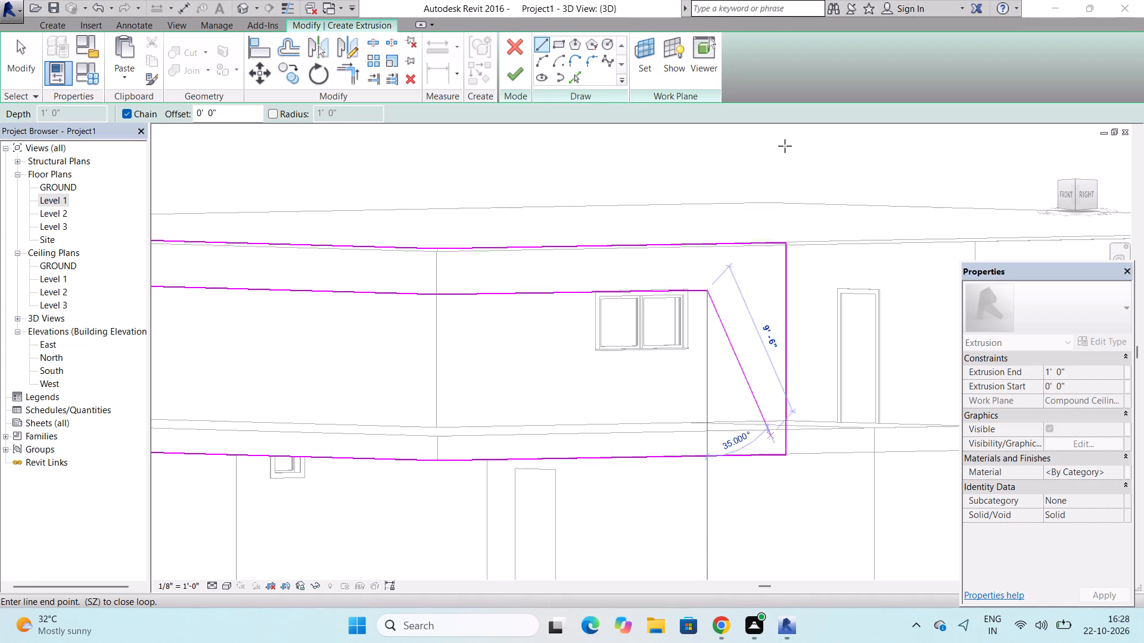
# Shorten the inner line above the east window to 22' 1", ending it just past the window.
pyautogui.press('Escape')
pyautogui.scroll(4, 700, 291)
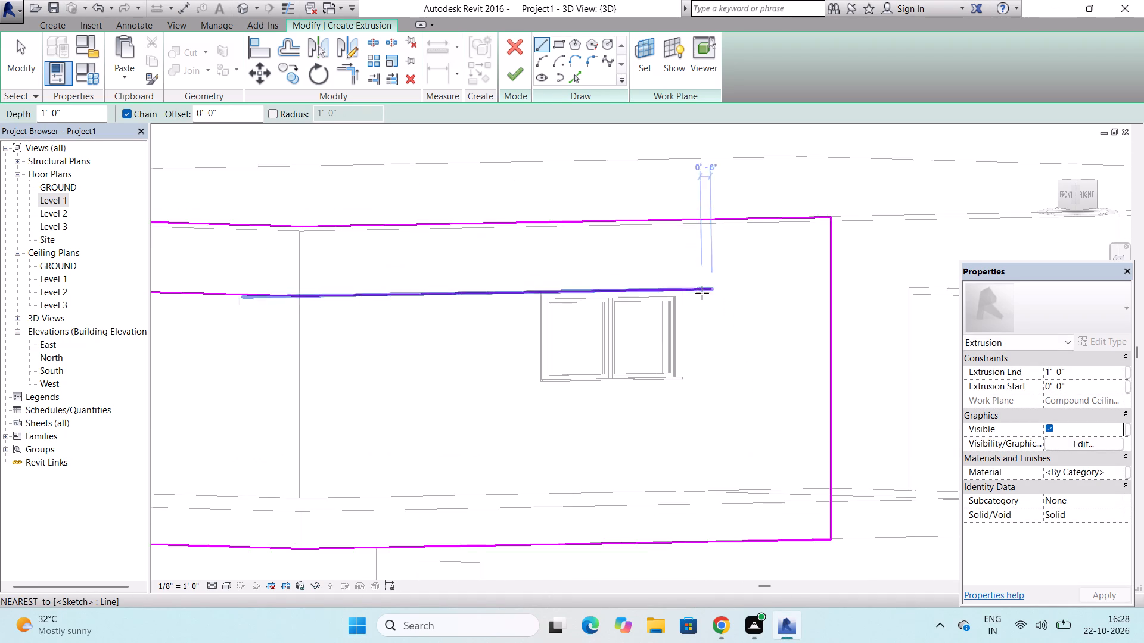
pyautogui.scroll(2, 702, 293)
pyautogui.press('Escape')
pyautogui.click(707, 285)
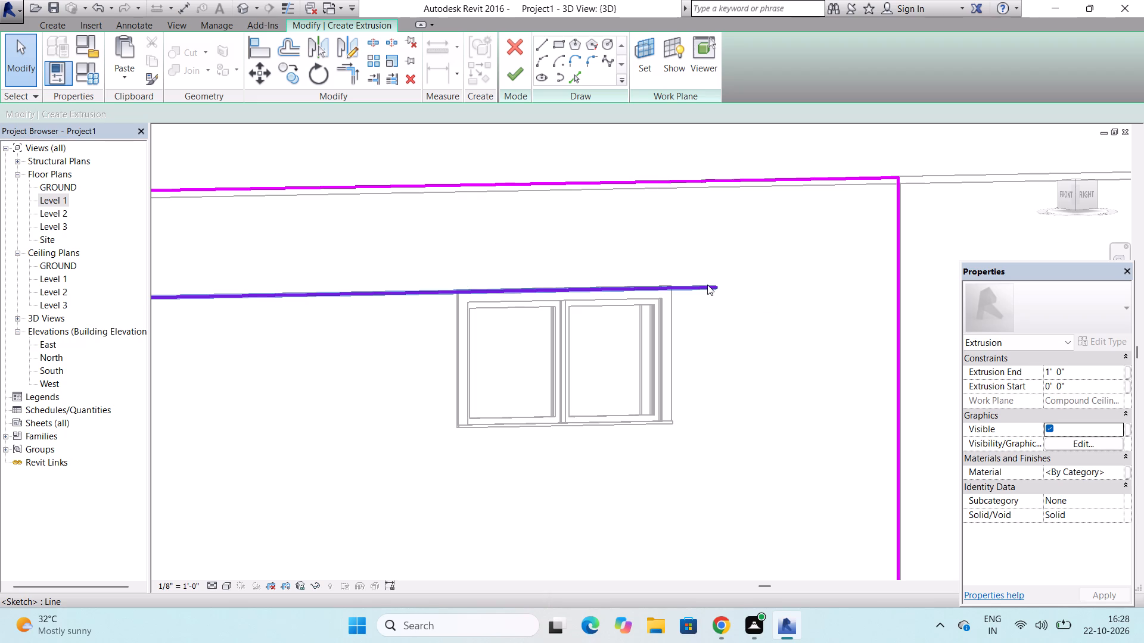
pyautogui.moveTo(715, 285); pyautogui.dragTo(665, 287)
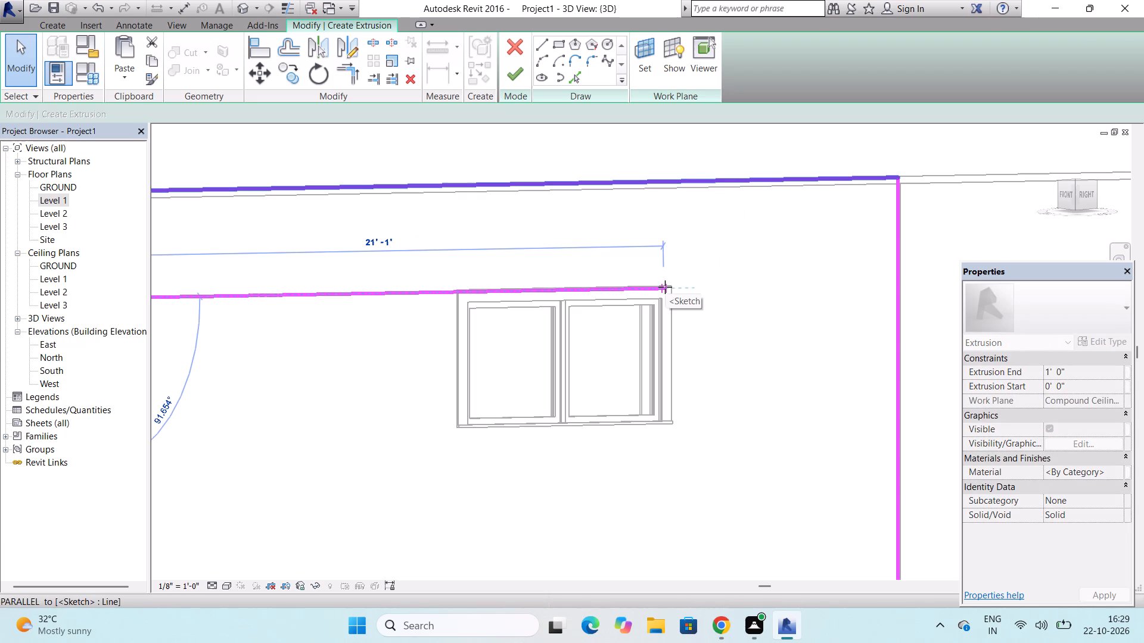
pyautogui.moveTo(665, 287); pyautogui.dragTo(671, 287)
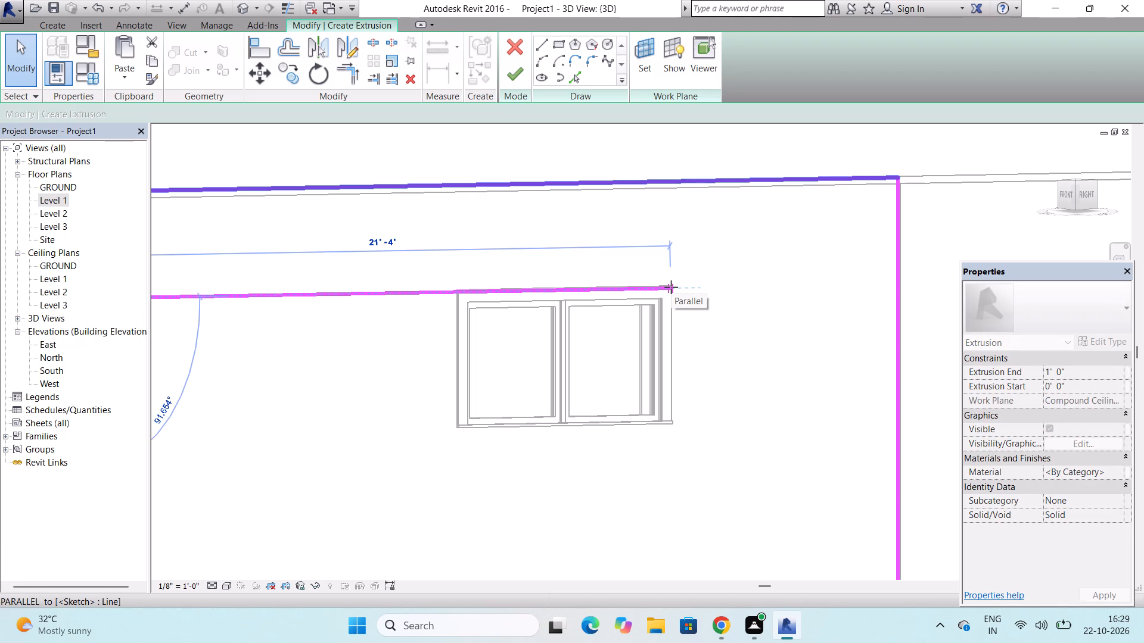
pyautogui.moveTo(671, 287); pyautogui.dragTo(690, 287)
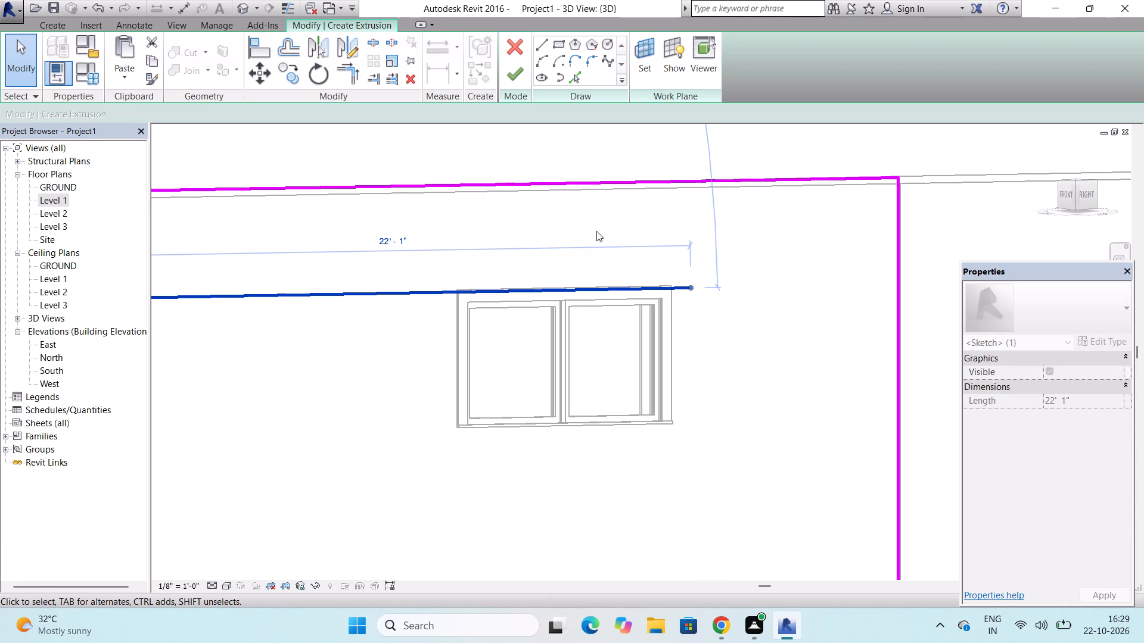
# Sketch a slanted inner line about 9' 7" long from the shortened line's end down to the floor slab near the profile's east edge.
pyautogui.click(548, 44)
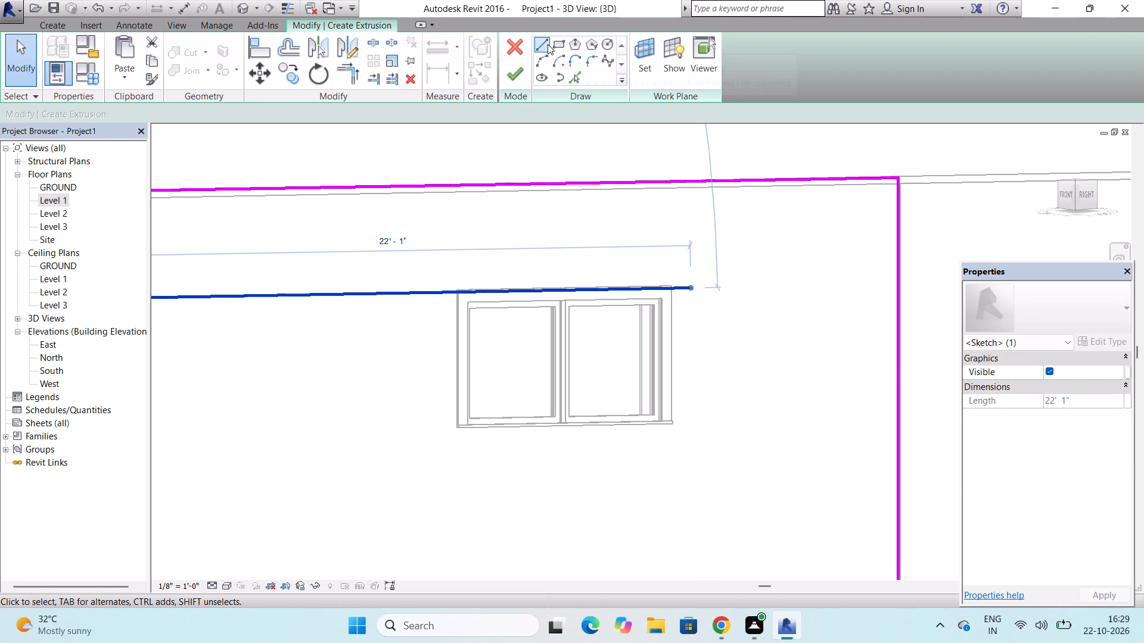
pyautogui.click(690, 290)
pyautogui.scroll(-4, 697, 291)
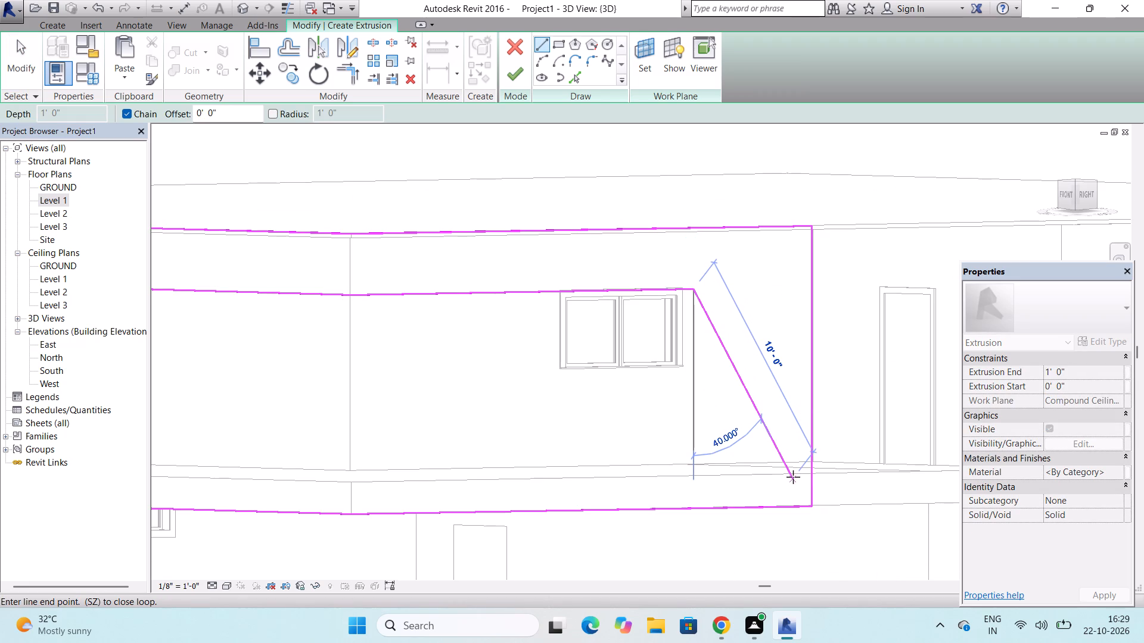
pyautogui.scroll(6, 793, 477)
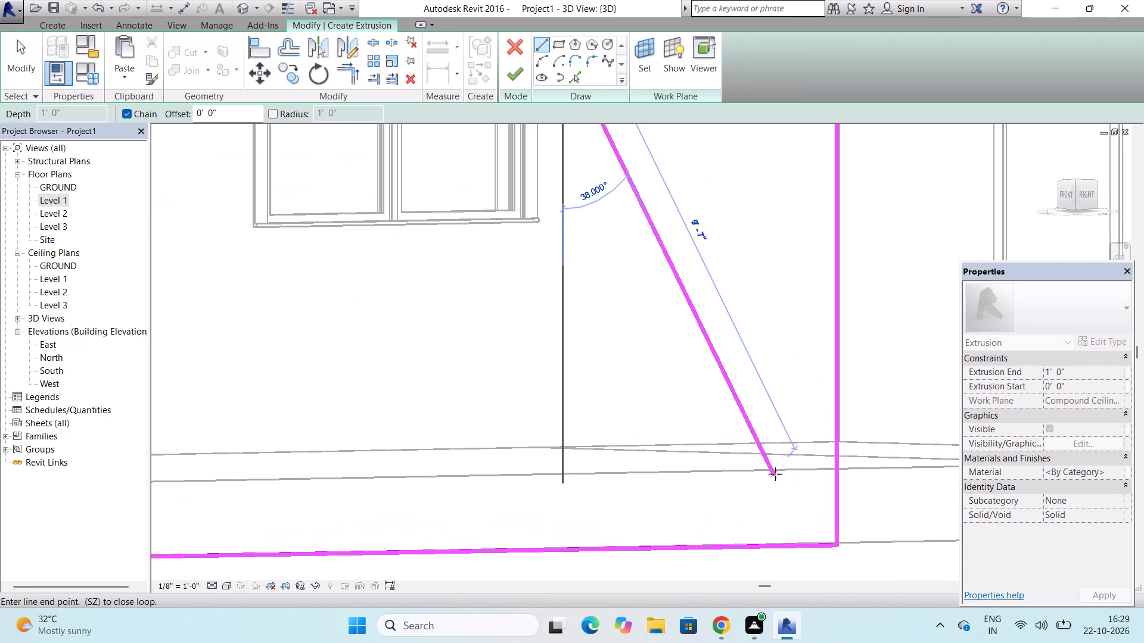
pyautogui.click(777, 473)
# Sketch the lower inner line about 28' 0" westward from the slanted line's foot to the slab's corner, parallel to the profile's edge.
pyautogui.scroll(-4, 777, 473)
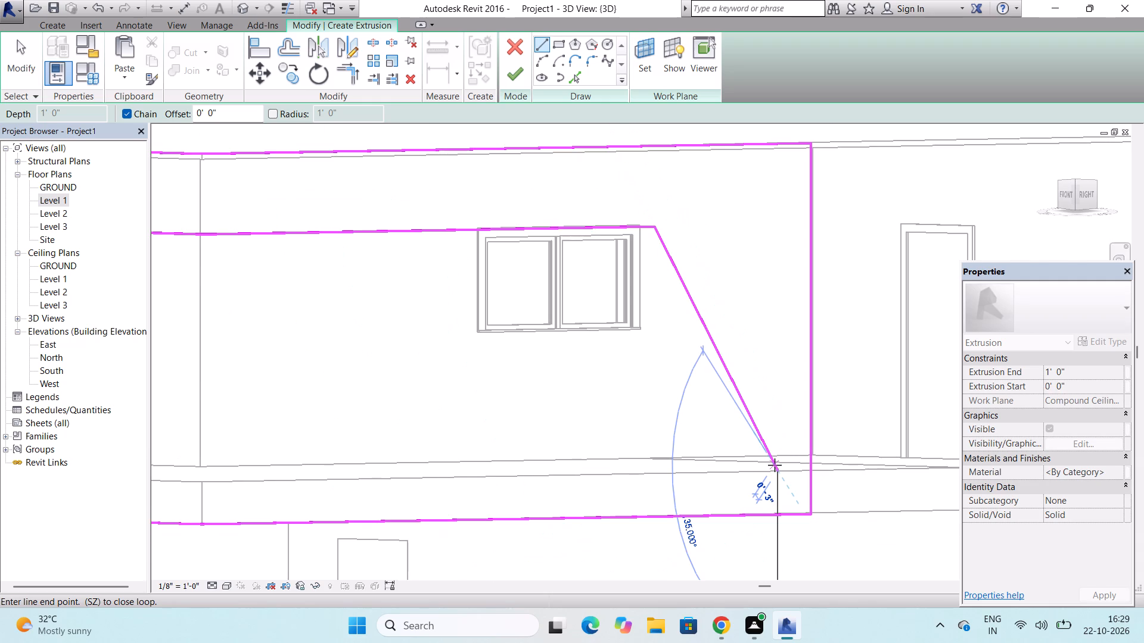
pyautogui.scroll(-3, 727, 460)
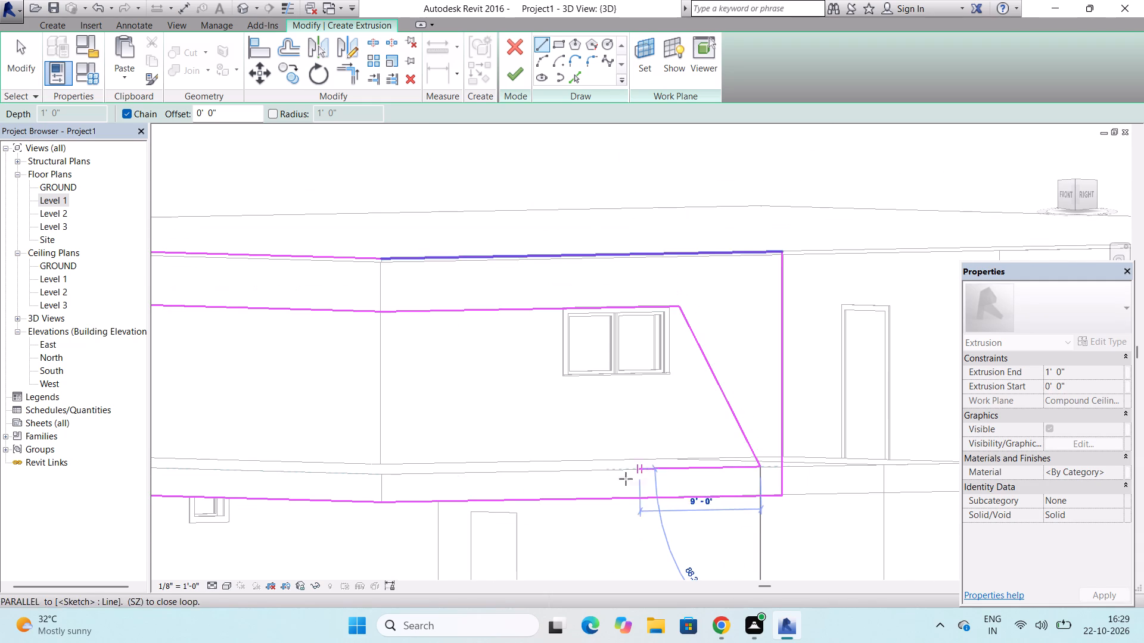
pyautogui.click(383, 475)
# Continue the lower inner line westward from the slab corner to the west wall, just inside the profile's west edge.
pyautogui.scroll(-10, 383, 475)
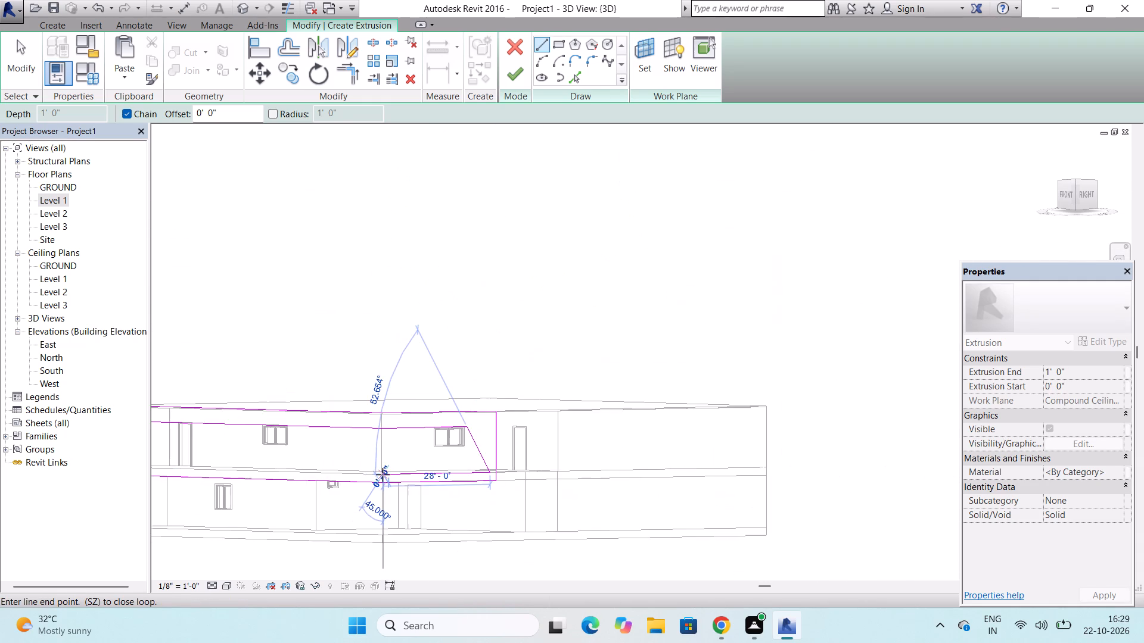
pyautogui.scroll(-1, 291, 469)
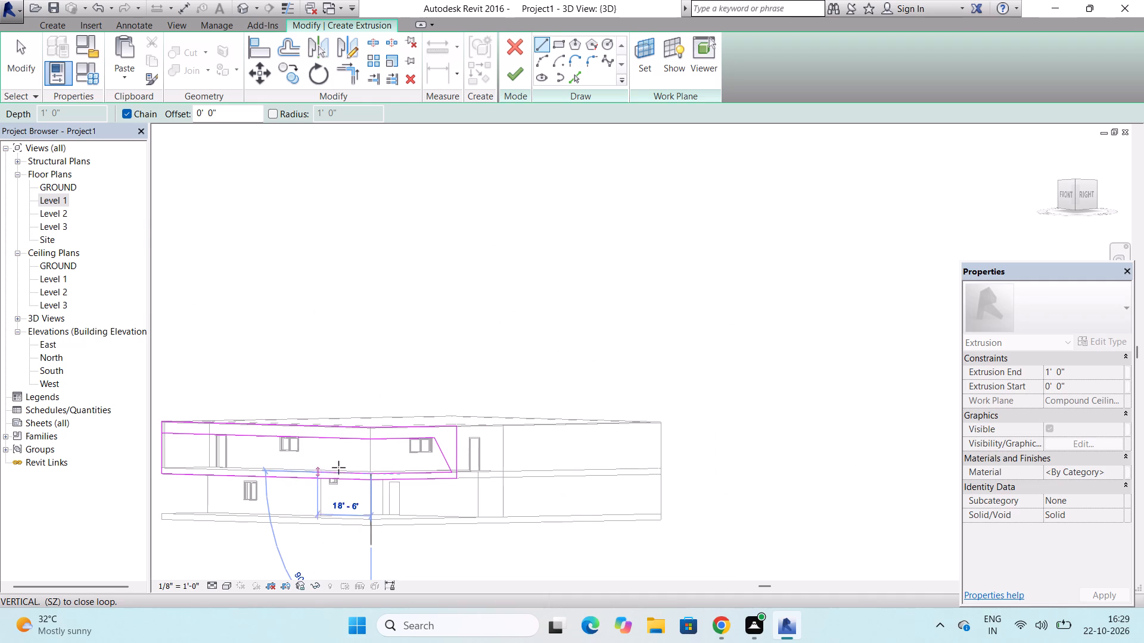
pyautogui.scroll(-2, 364, 464)
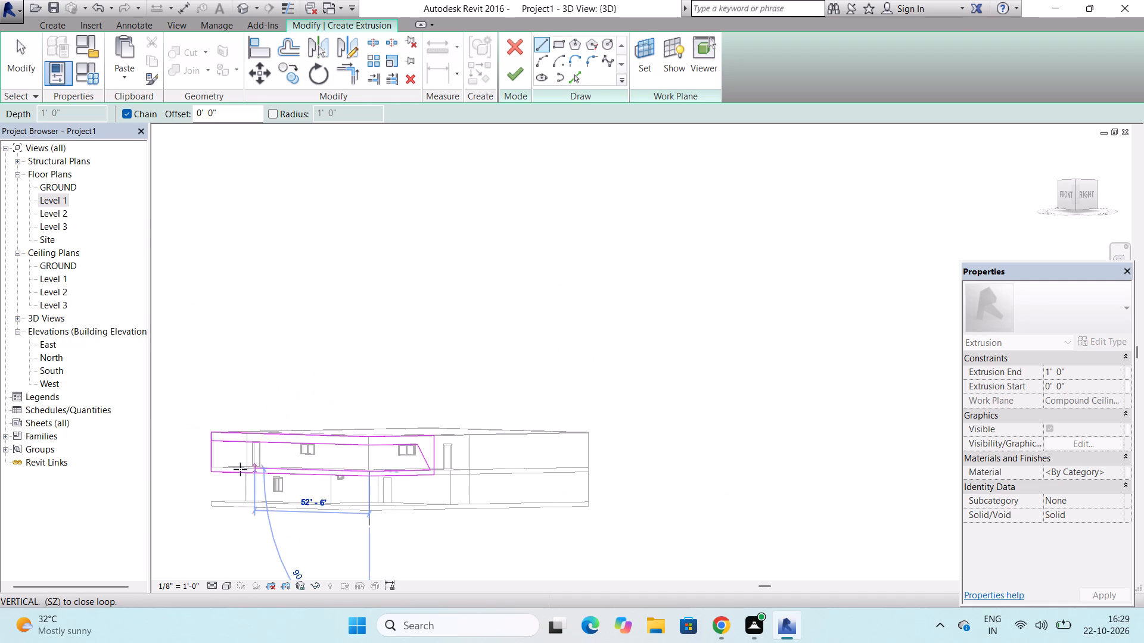
pyautogui.scroll(18, 210, 470)
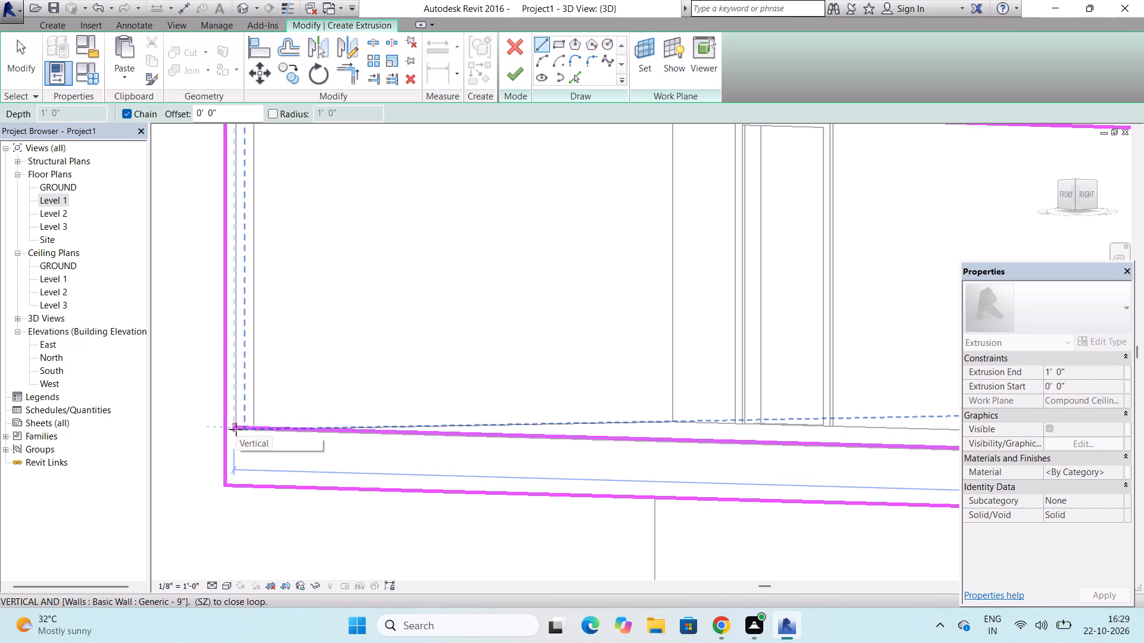
pyautogui.scroll(-3, 236, 429)
pyautogui.scroll(5, 236, 429)
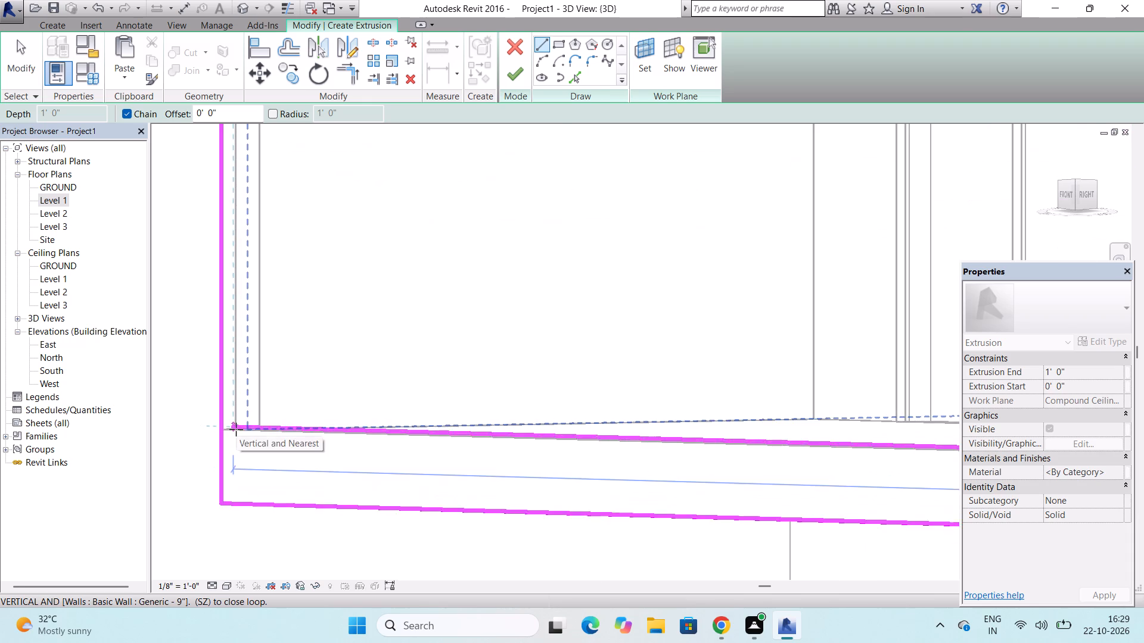
pyautogui.scroll(3, 236, 429)
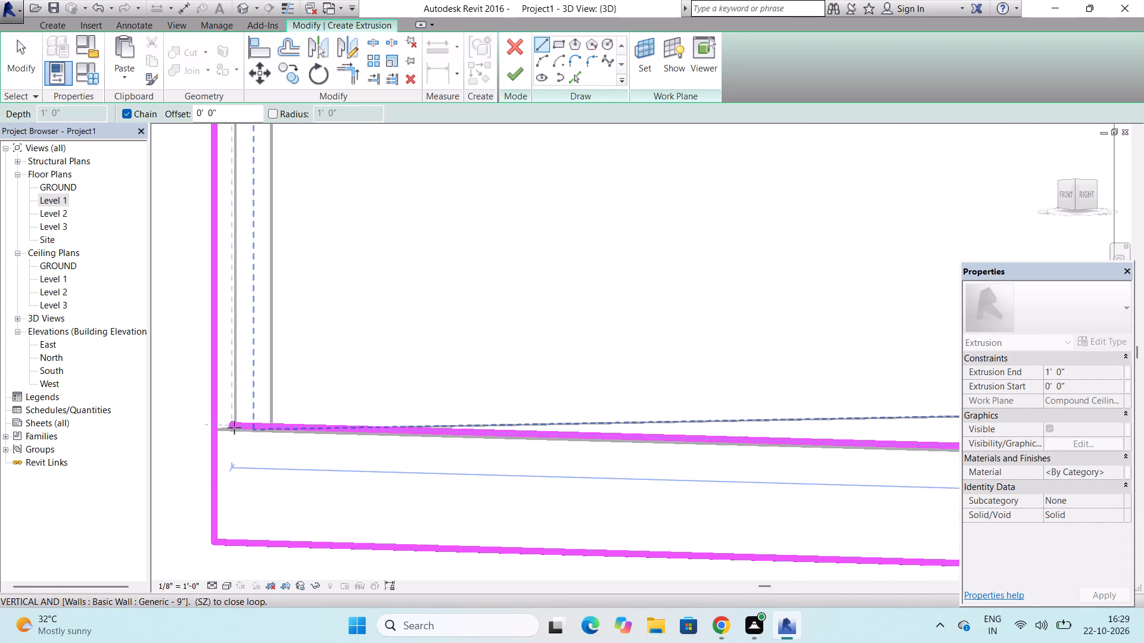
pyautogui.click(234, 427)
# Close the inner opening with a vertical line about 7' 7" up to the west end of the upper inner line.
pyautogui.scroll(-9, 234, 427)
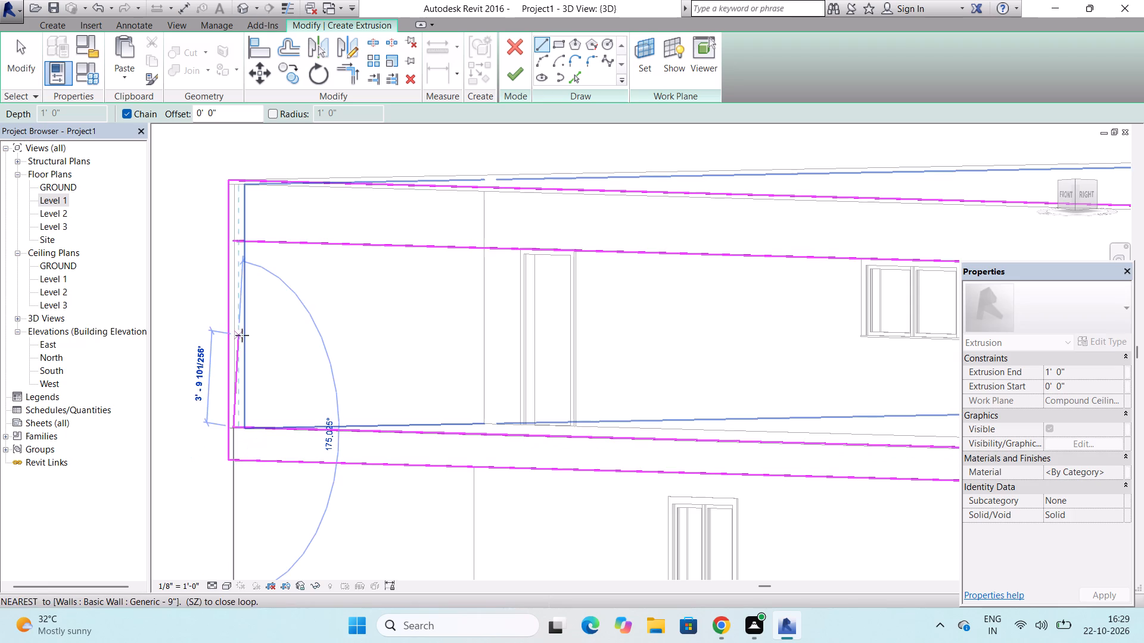
pyautogui.scroll(5, 232, 247)
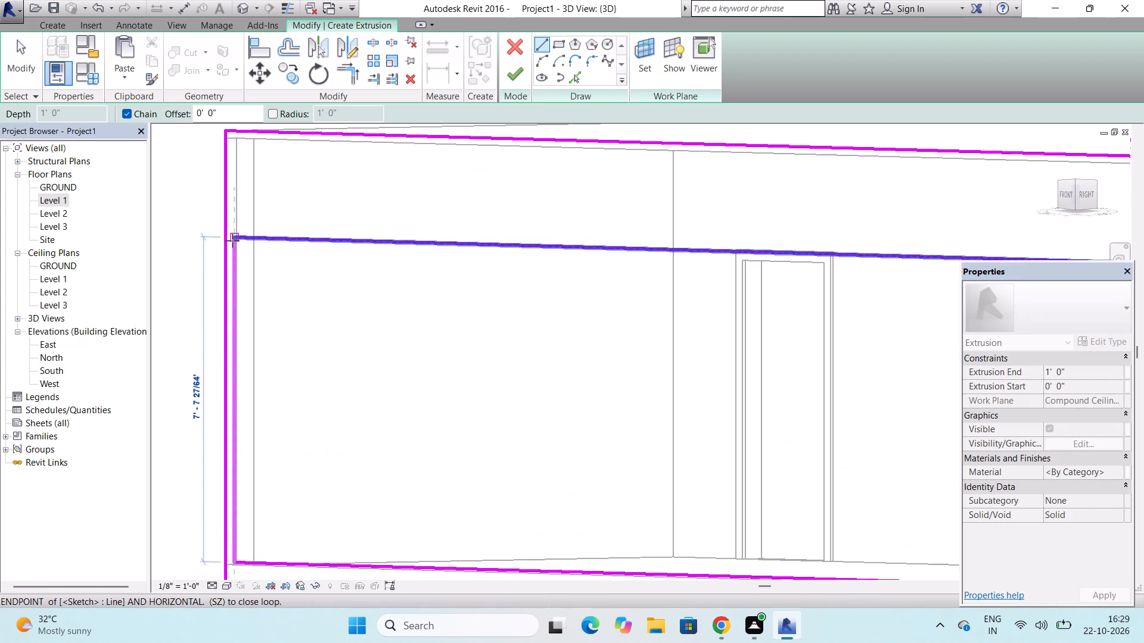
pyautogui.click(232, 241)
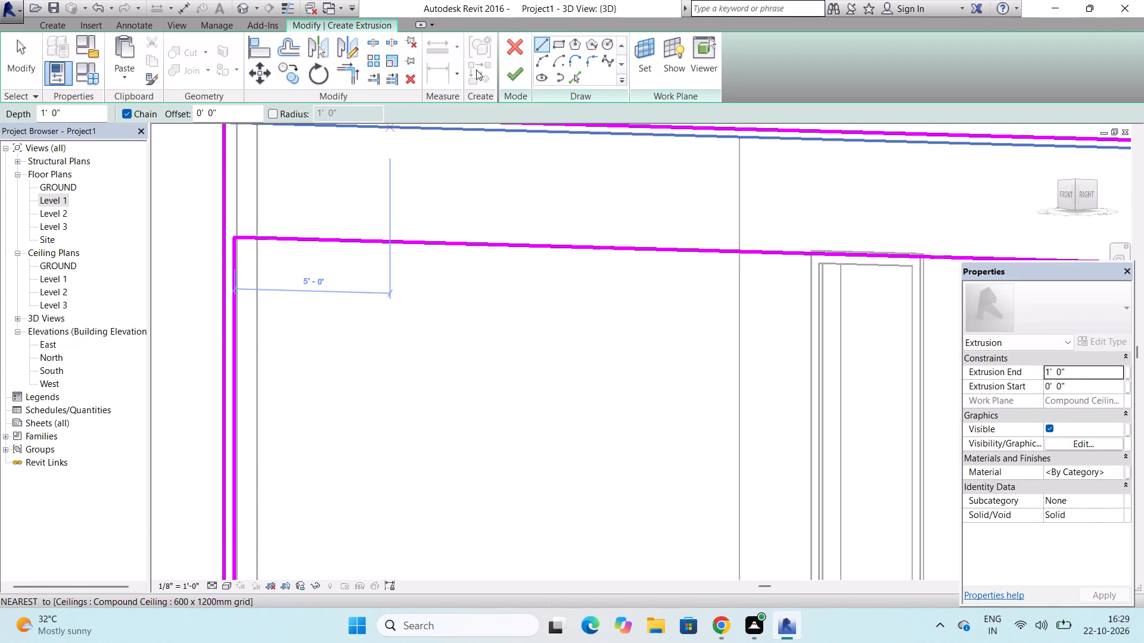
# Finish the 1' 0" extrusion and the in-place model, and dismiss the notification card.
pyautogui.click(517, 74)
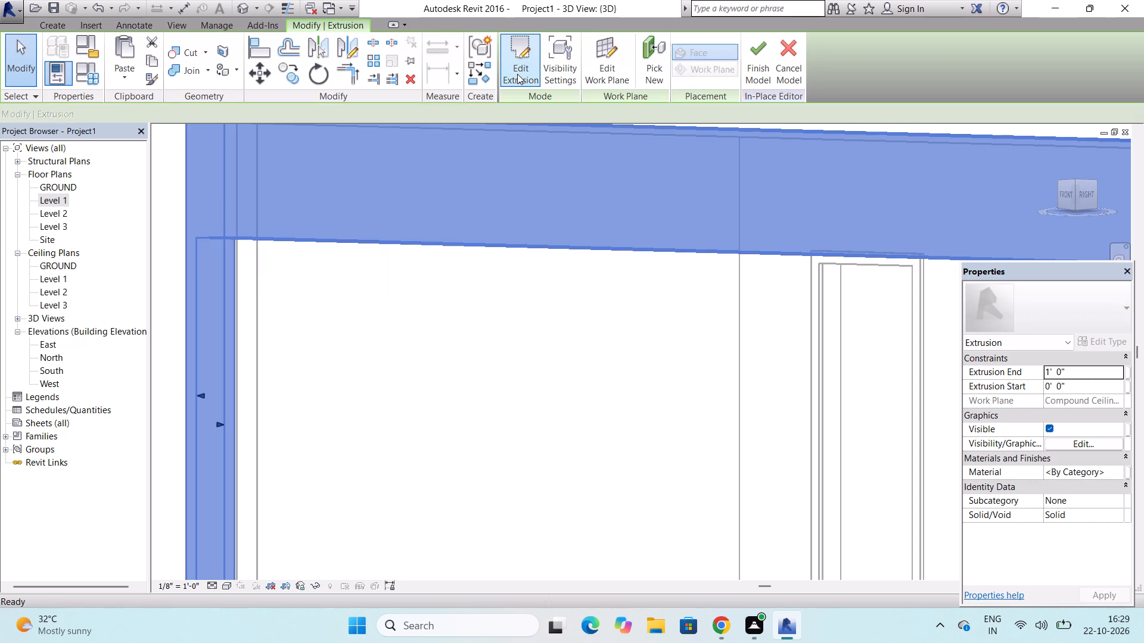
pyautogui.scroll(-10, 350, 251)
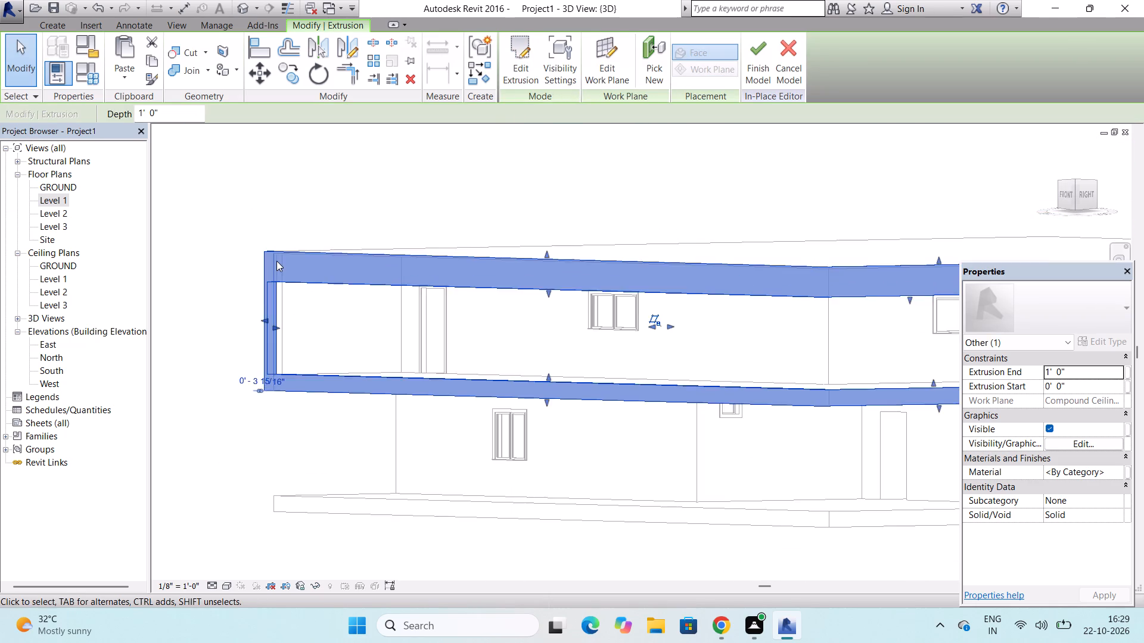
pyautogui.scroll(-4, 276, 261)
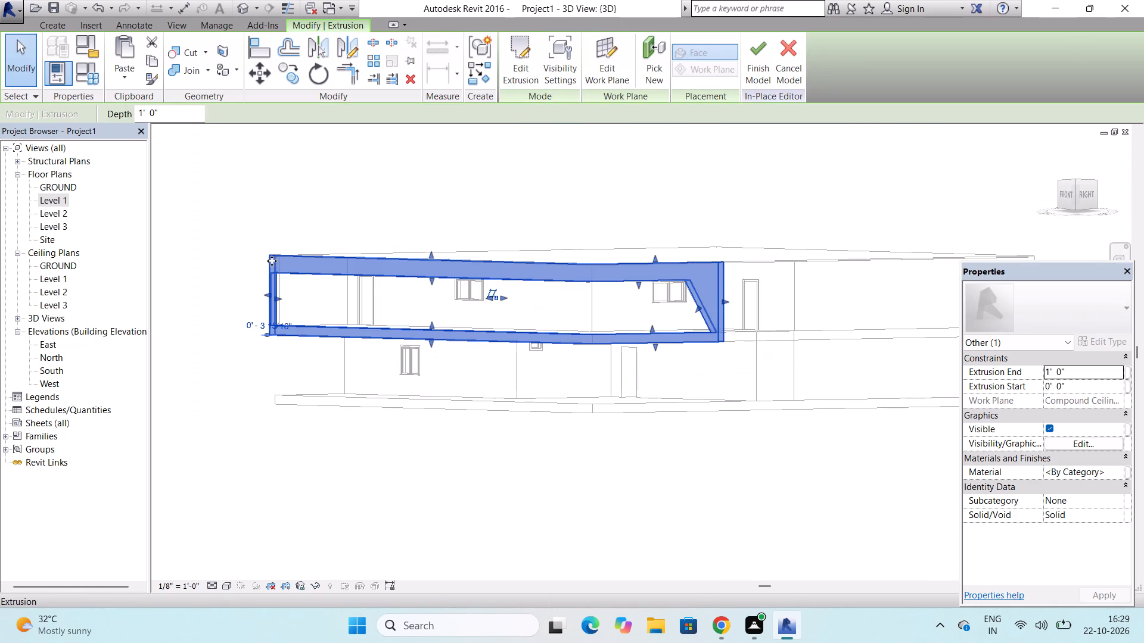
pyautogui.click(761, 58)
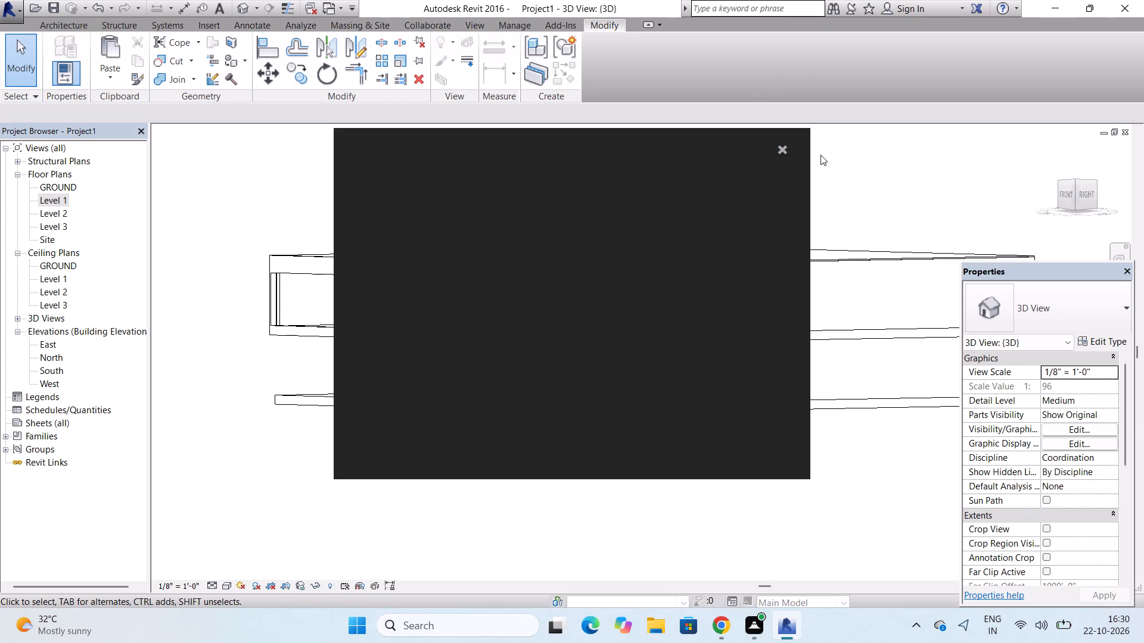
pyautogui.click(791, 151)
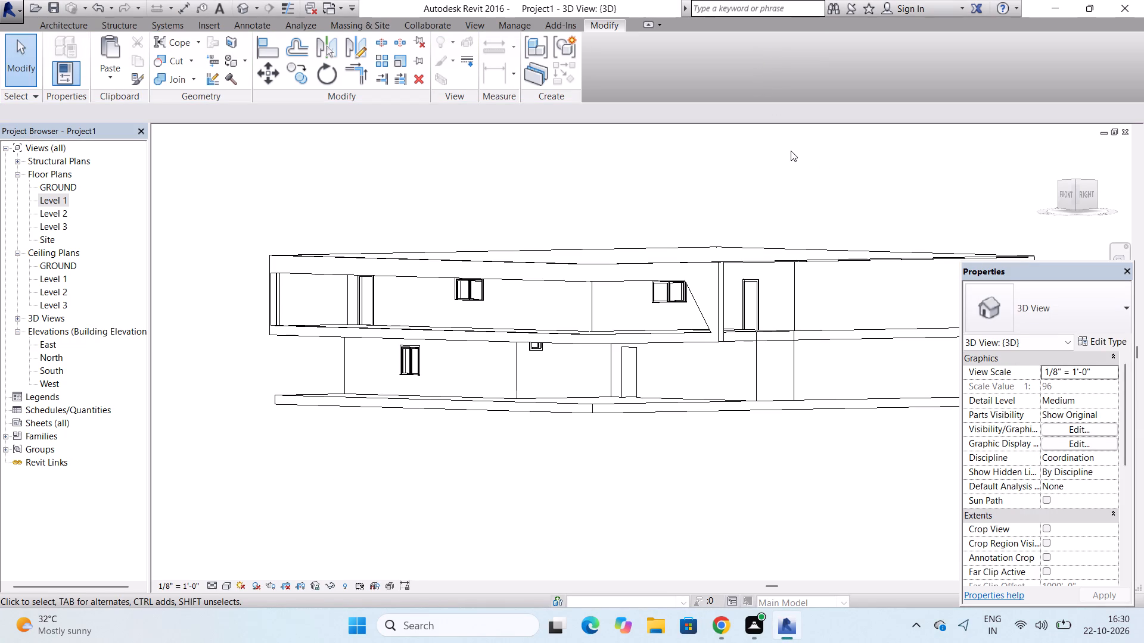
# Reopen the extrusion sketch of the in-place frame around the upper storey for editing, viewed from the house's east side.
pyautogui.scroll(5, 728, 324)
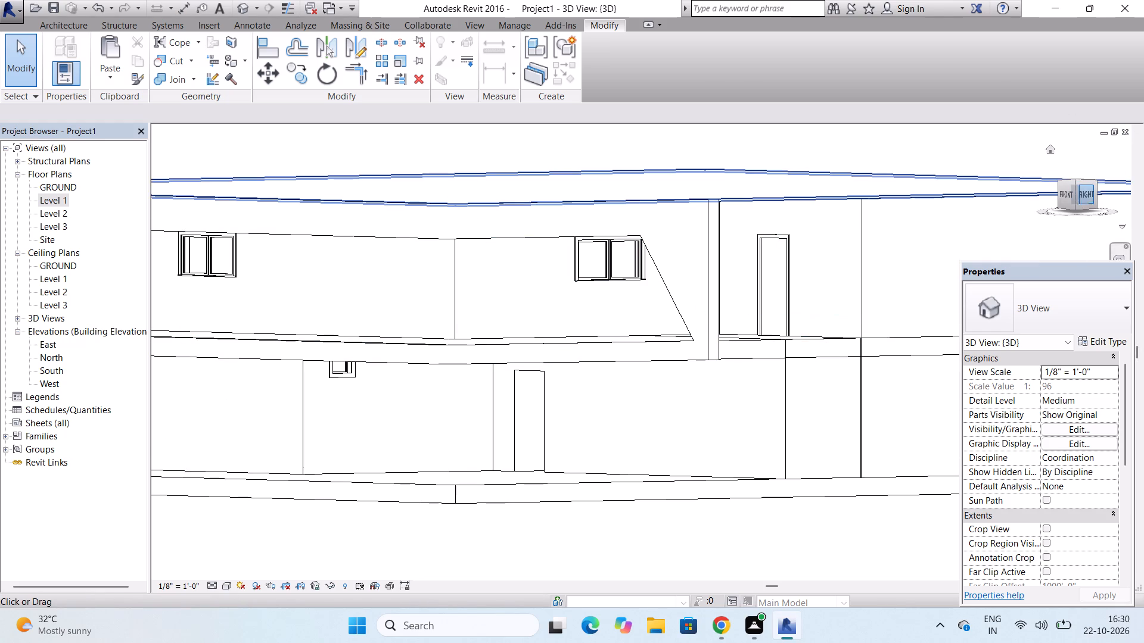
pyautogui.moveTo(1078, 183); pyautogui.dragTo(1034, 180)
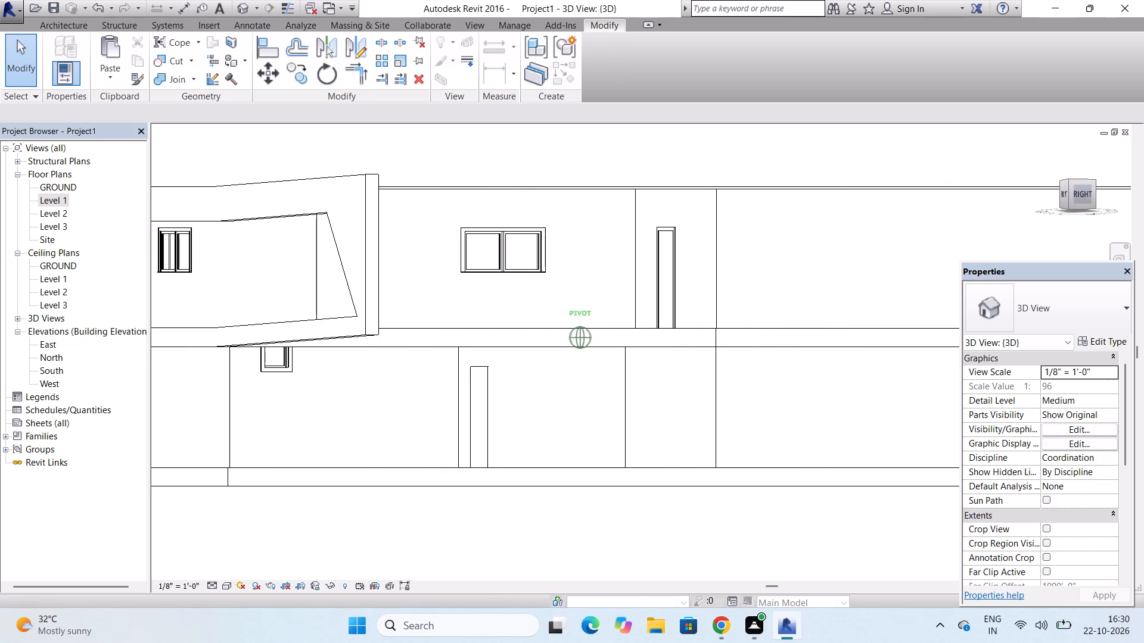
pyautogui.moveTo(1034, 180); pyautogui.dragTo(1025, 180)
pyautogui.scroll(-4, 705, 222)
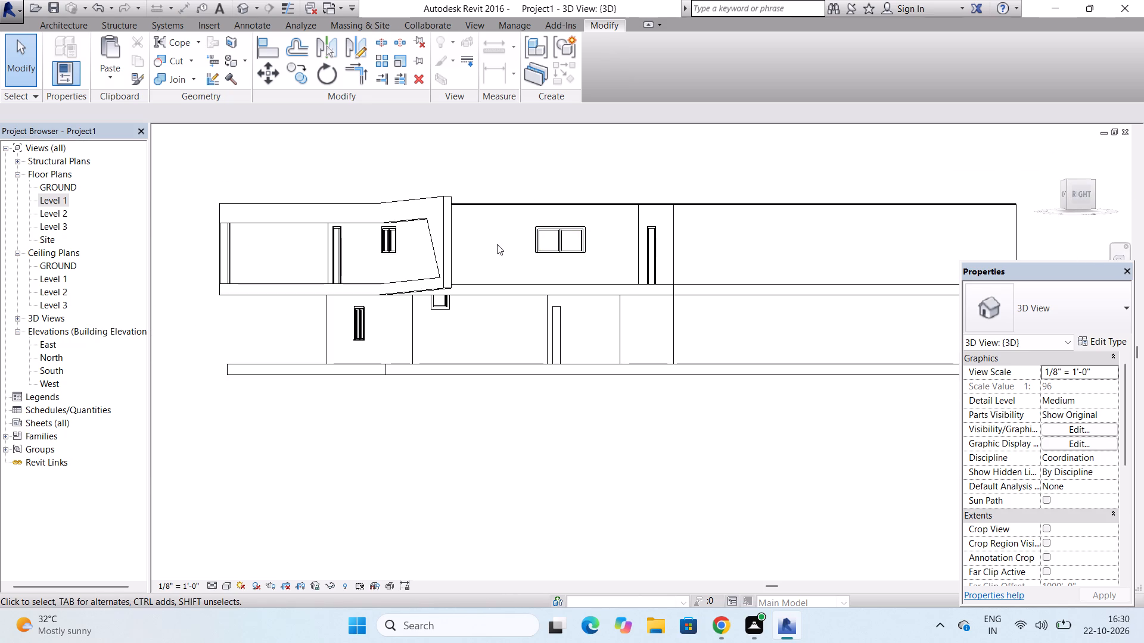
pyautogui.click(447, 242)
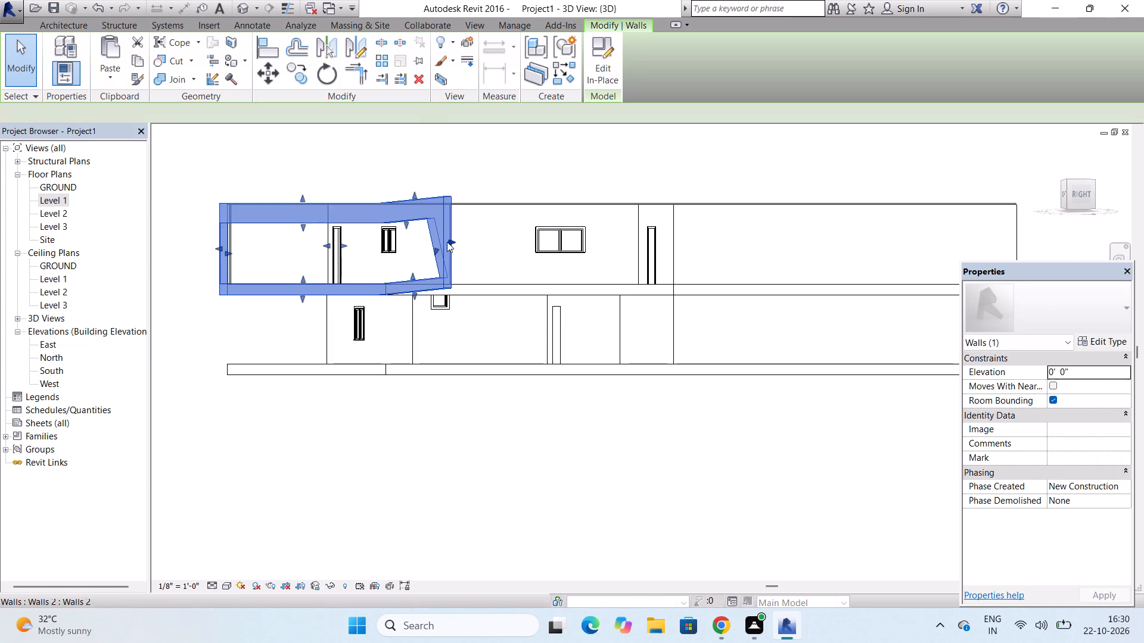
pyautogui.click(449, 241)
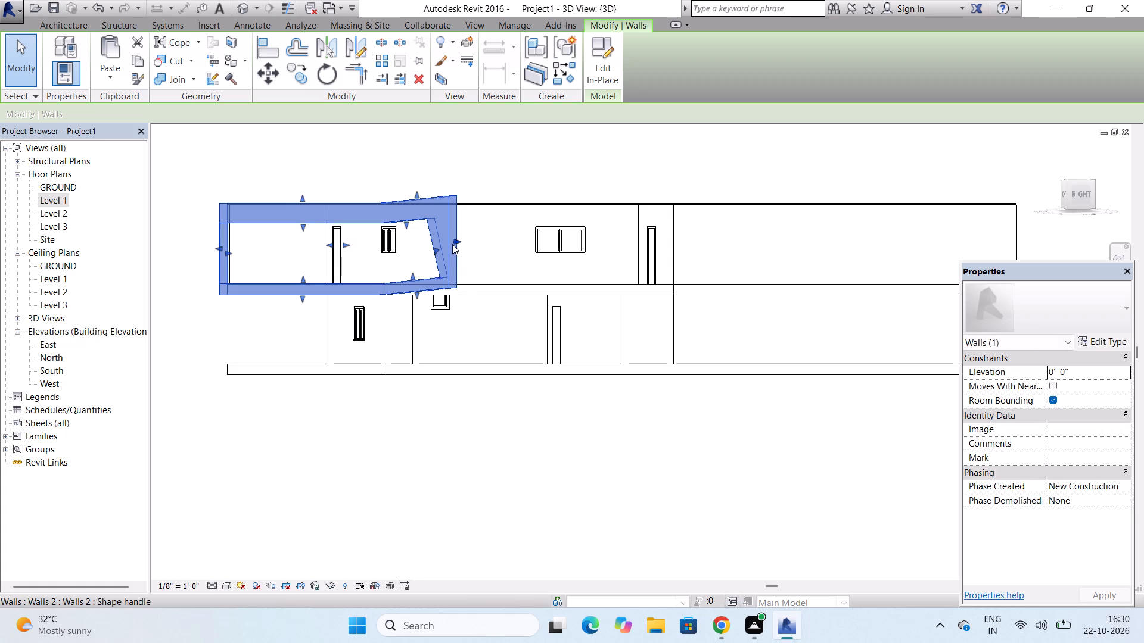
pyautogui.doubleClick(445, 266)
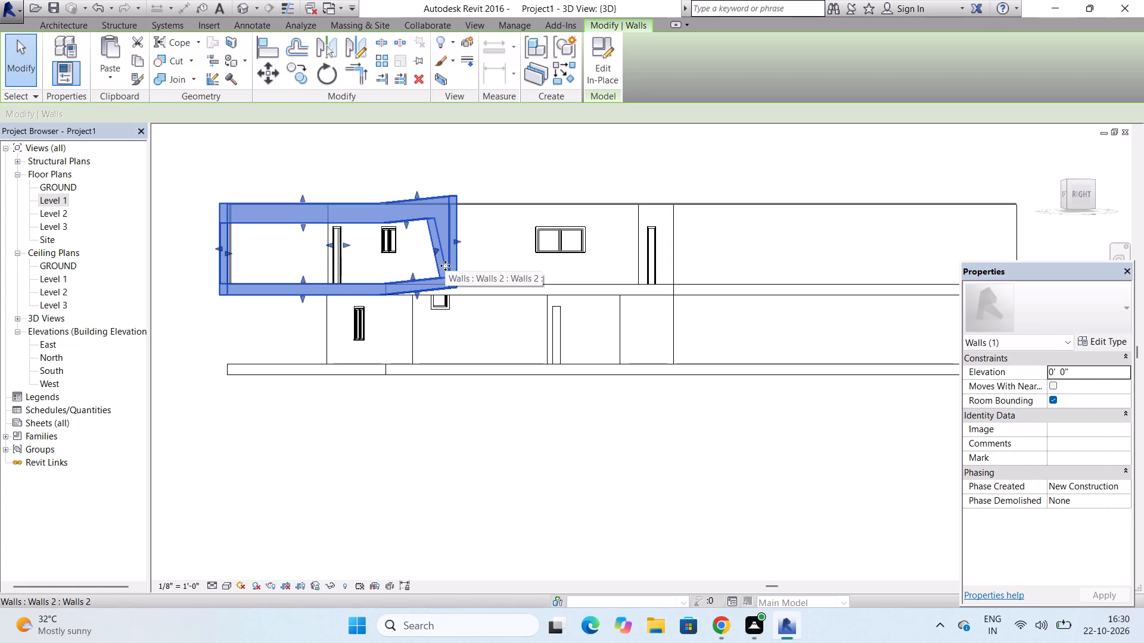
pyautogui.doubleClick(446, 262)
pyautogui.click(446, 262)
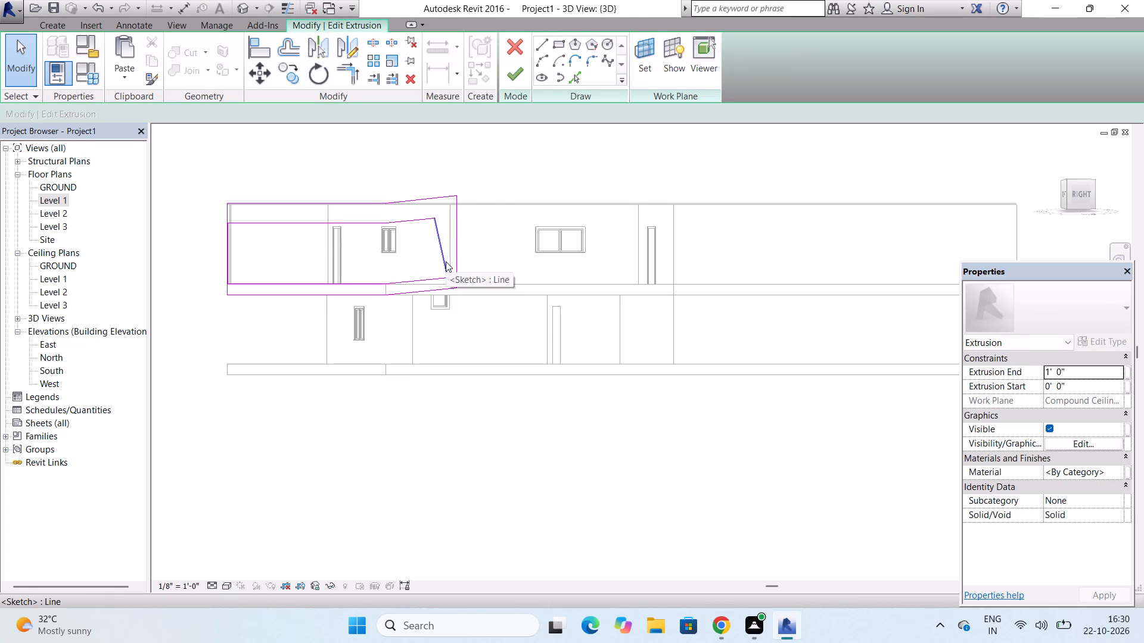
# Delete the outer vertical line and the inner slanted line at the end of the frame profile.
pyautogui.scroll(4, 446, 255)
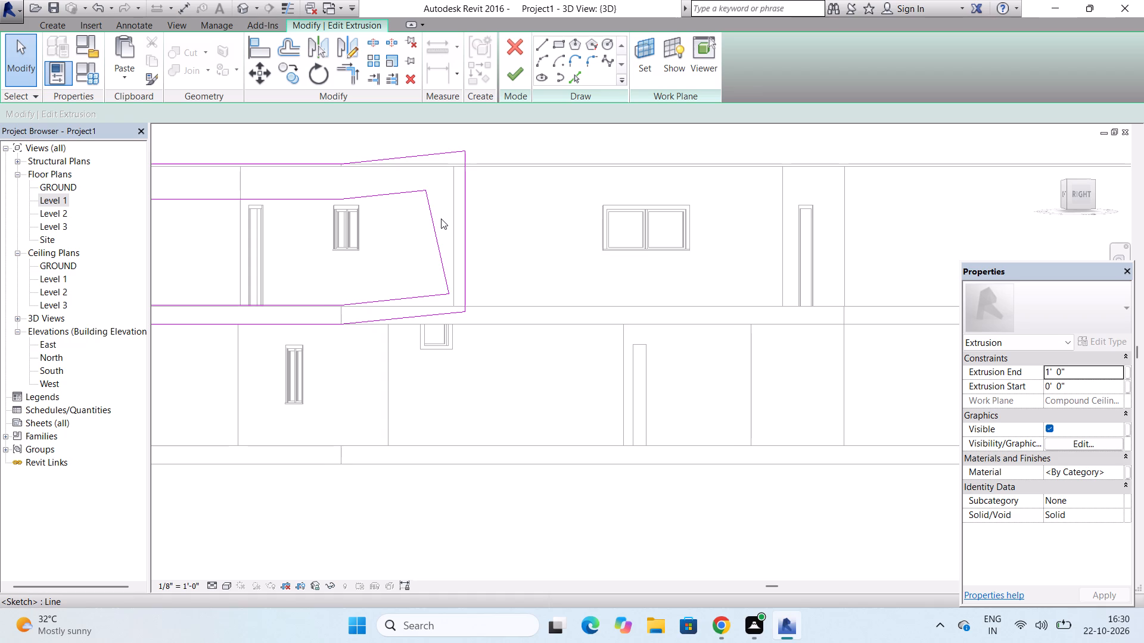
pyautogui.click(460, 152)
pyautogui.press('Delete')
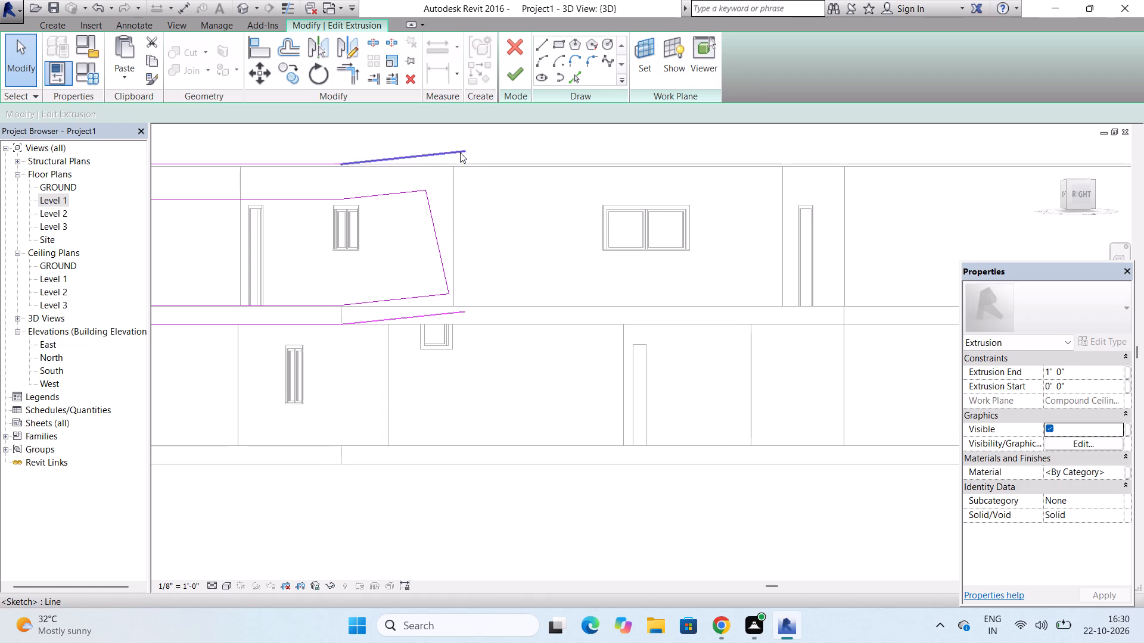
pyautogui.press('Delete')
pyautogui.click(437, 249)
pyautogui.press('Delete')
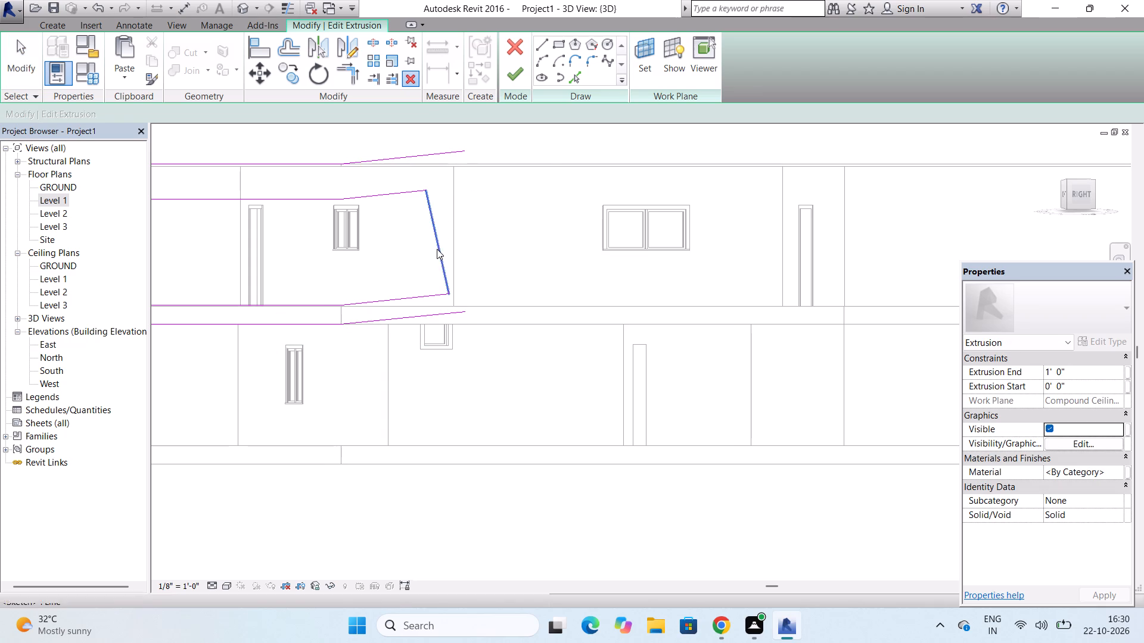
# Delete the four sloped segments beyond the slab corner, two on the lower band and two on the upper band.
pyautogui.click(433, 292)
pyautogui.press('Delete')
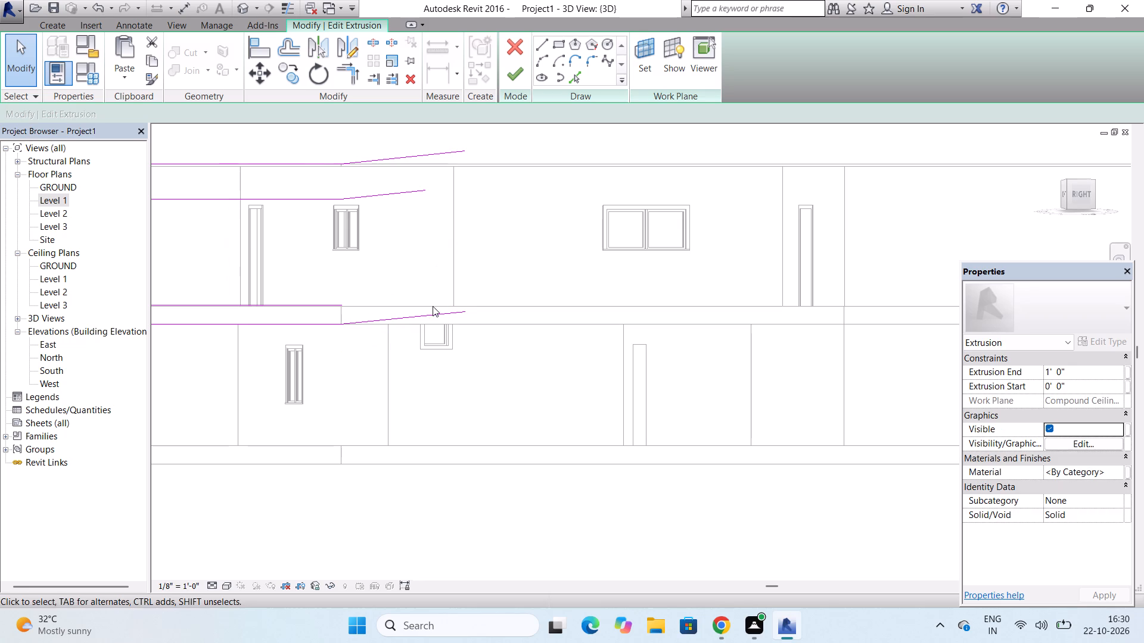
pyautogui.click(434, 311)
pyautogui.press('Delete')
pyautogui.press('Delete')
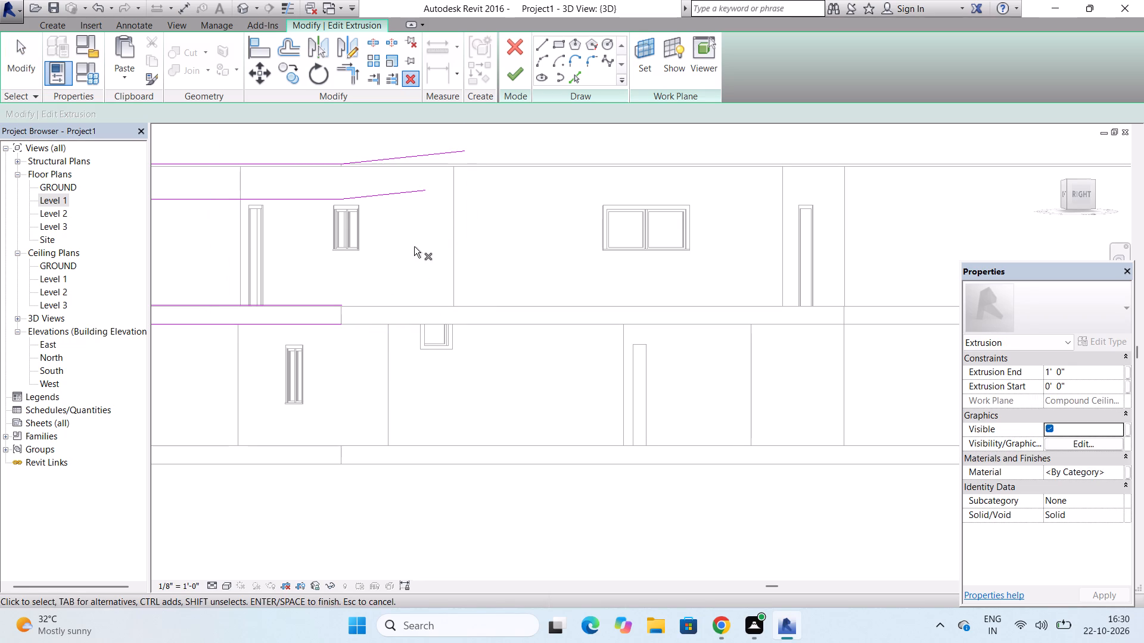
pyautogui.click(400, 192)
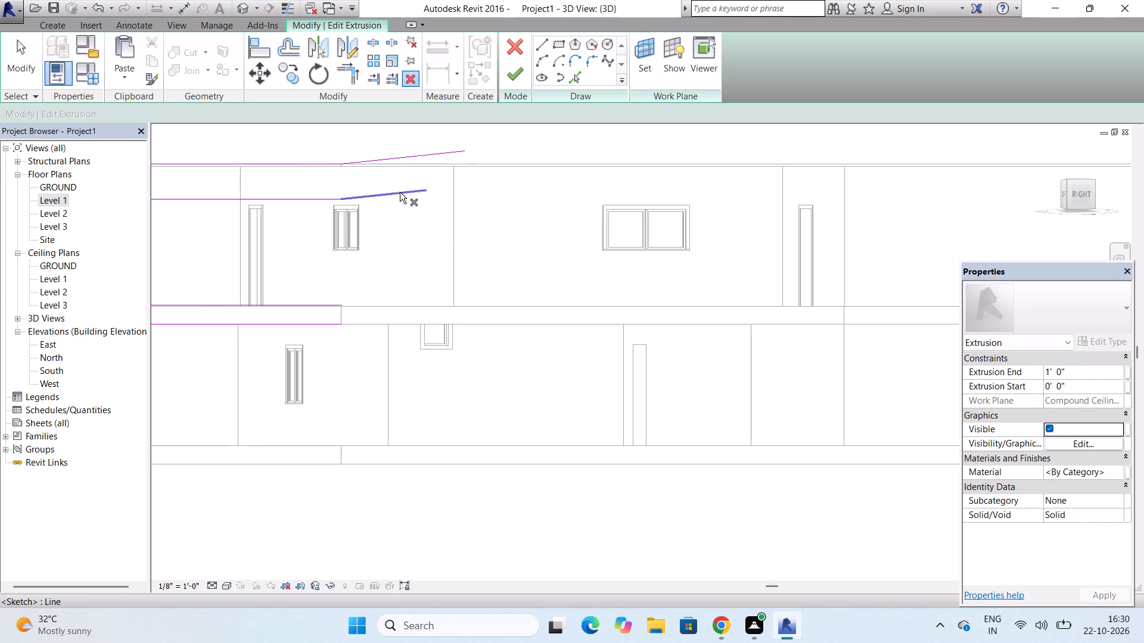
pyautogui.press('Delete')
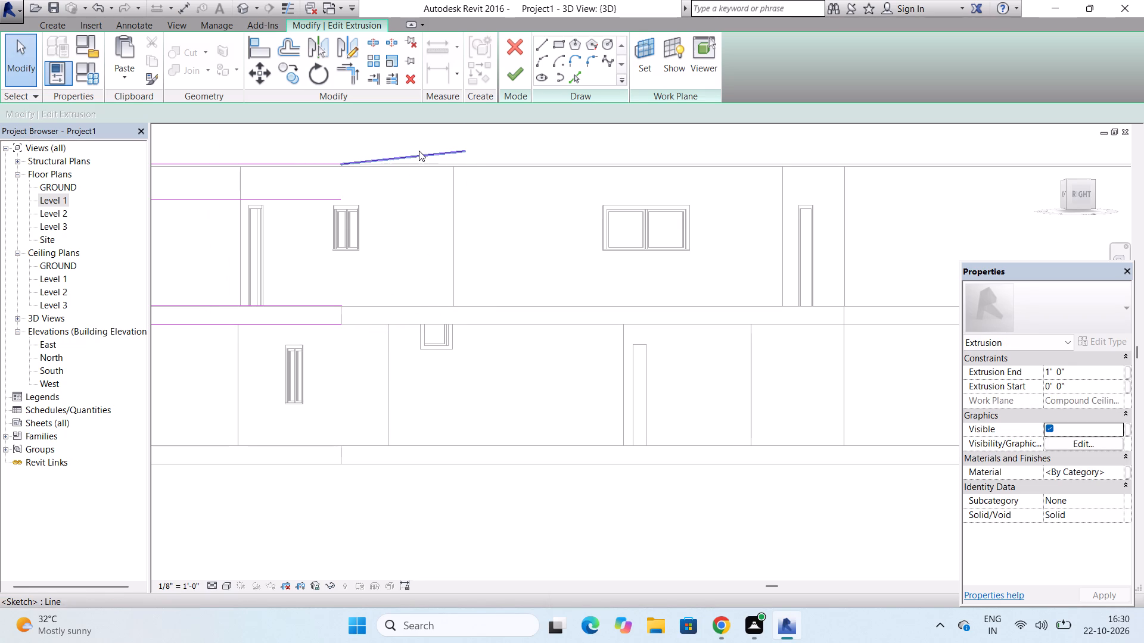
pyautogui.click(420, 154)
pyautogui.press('Delete')
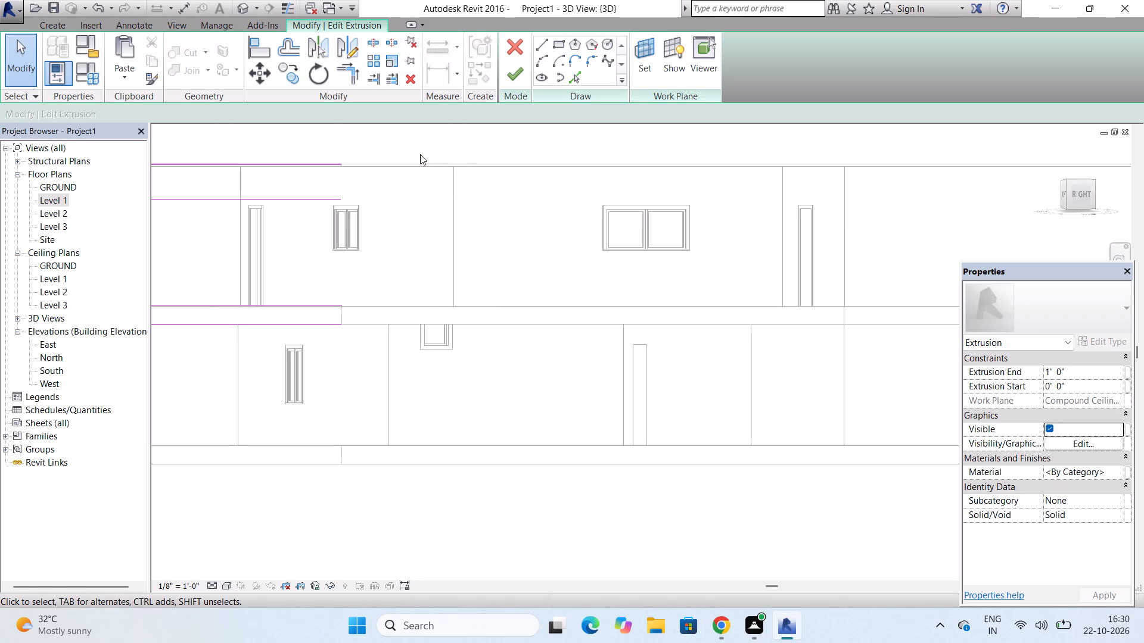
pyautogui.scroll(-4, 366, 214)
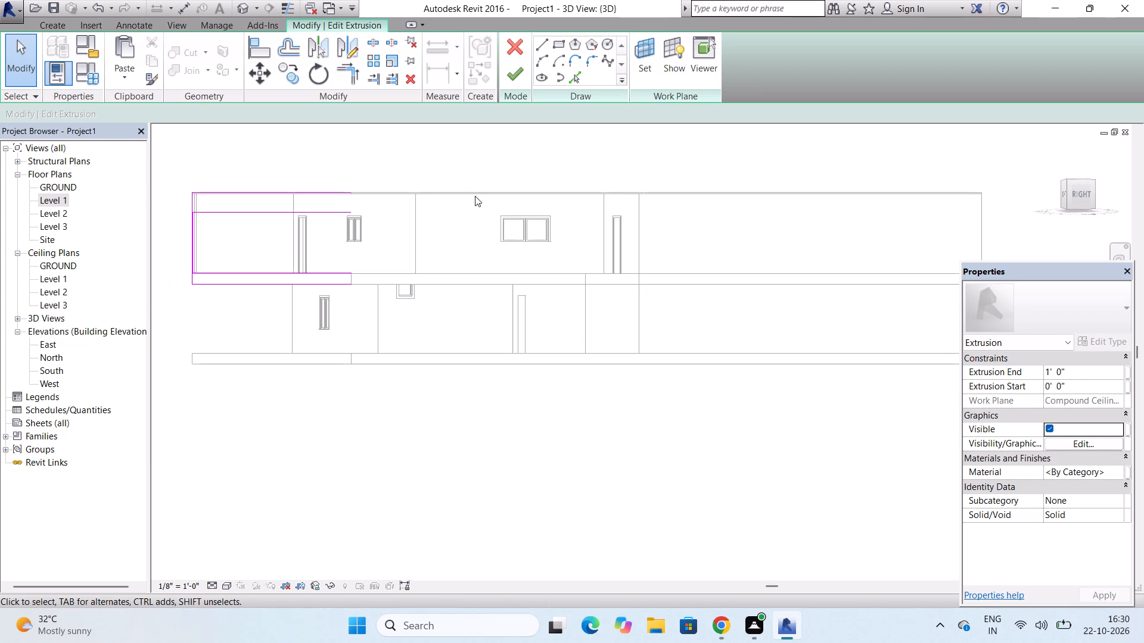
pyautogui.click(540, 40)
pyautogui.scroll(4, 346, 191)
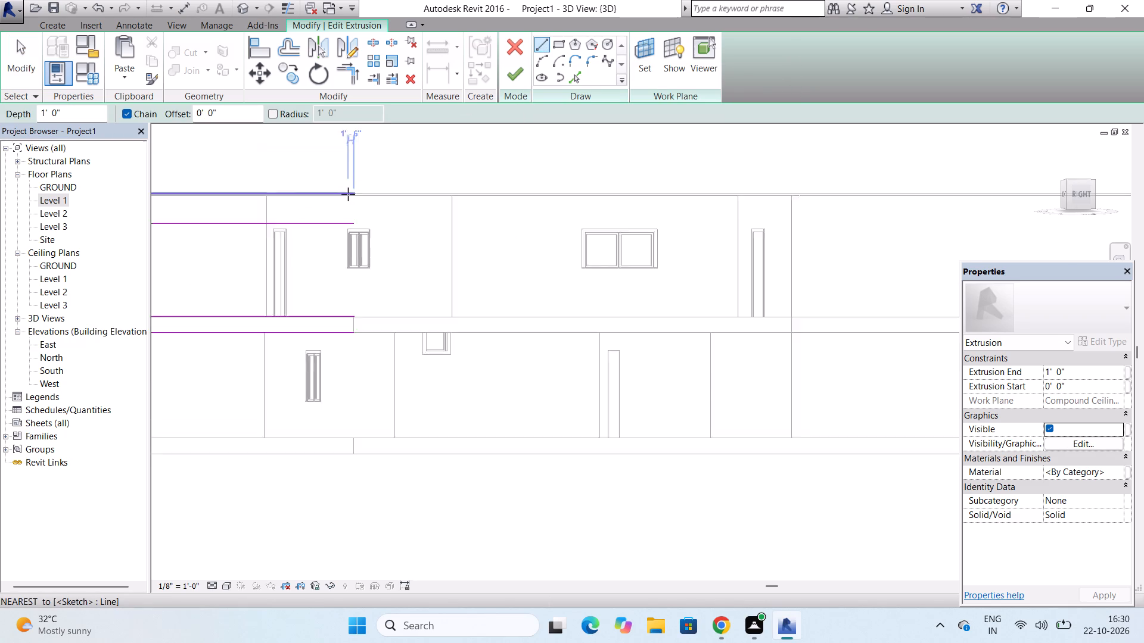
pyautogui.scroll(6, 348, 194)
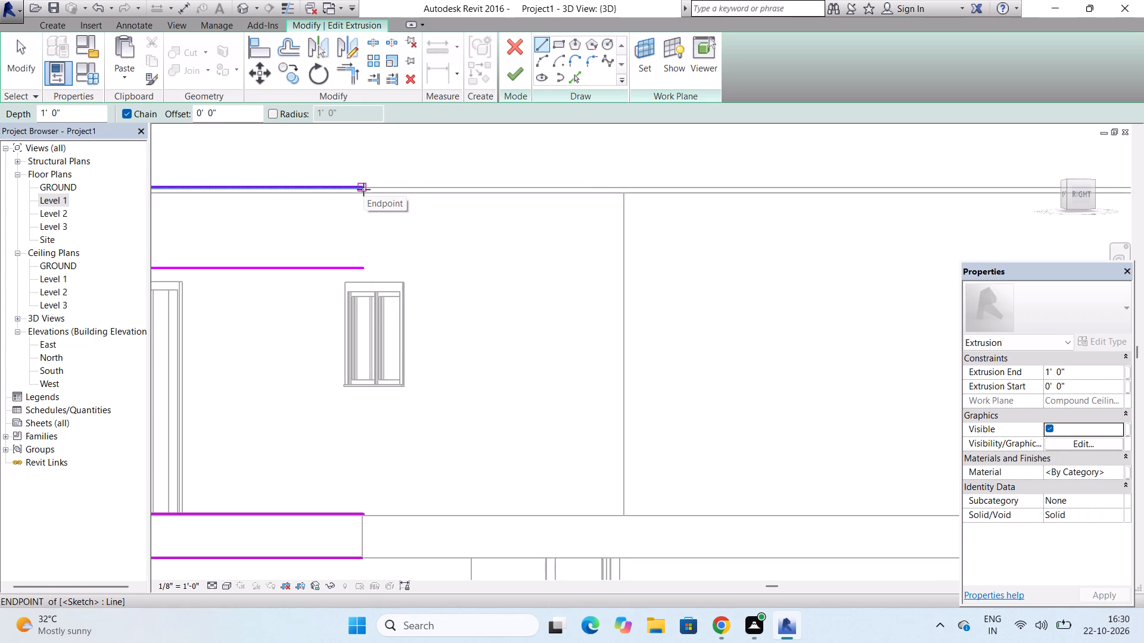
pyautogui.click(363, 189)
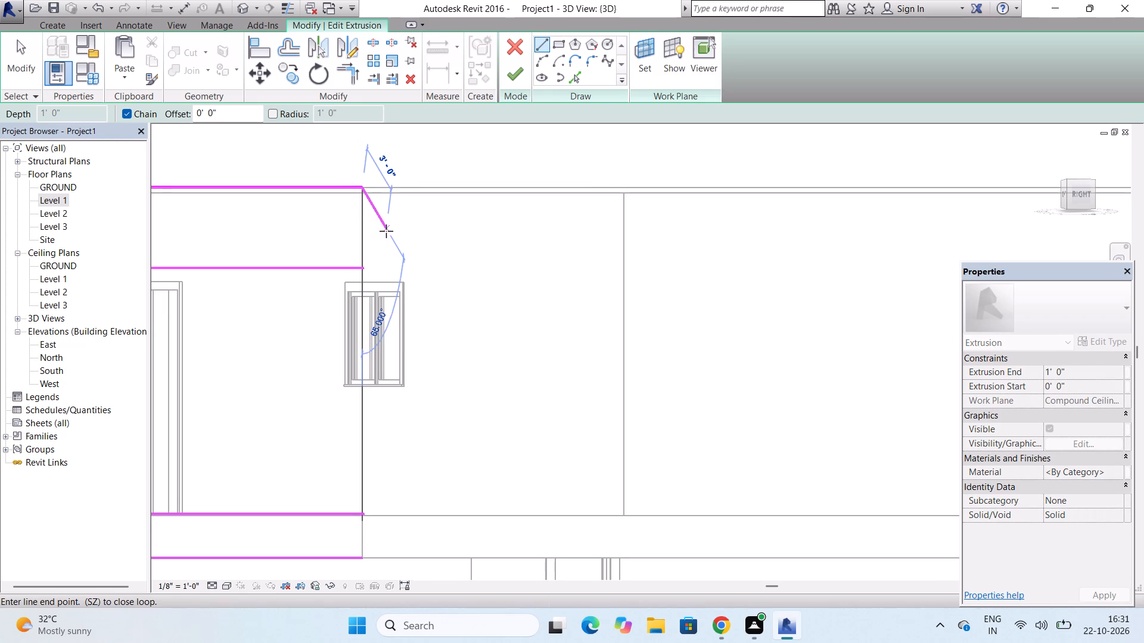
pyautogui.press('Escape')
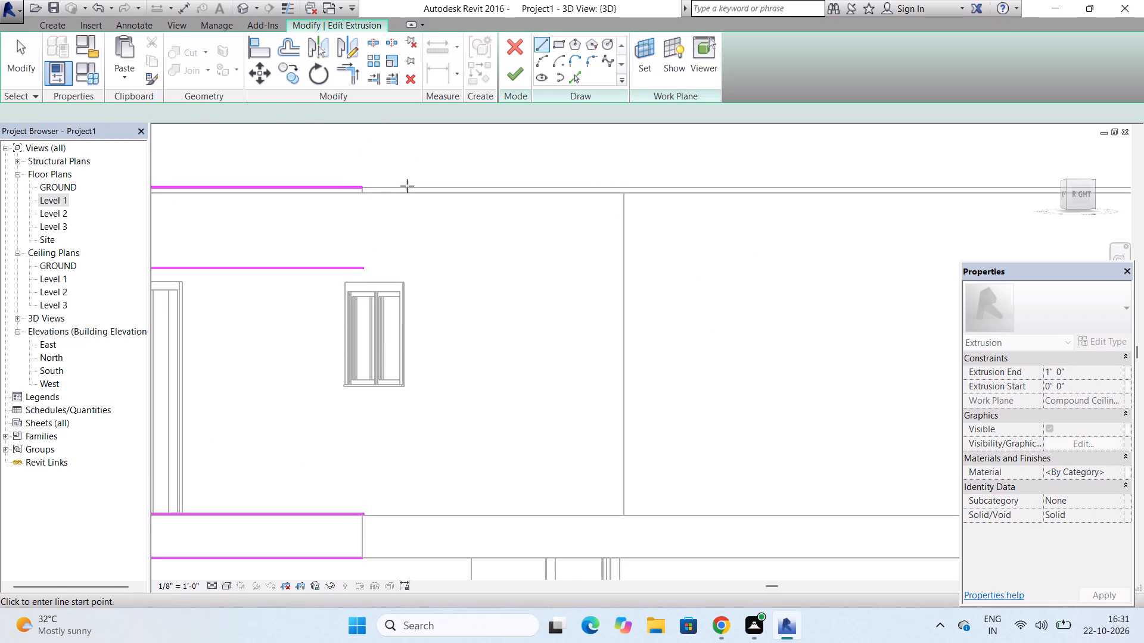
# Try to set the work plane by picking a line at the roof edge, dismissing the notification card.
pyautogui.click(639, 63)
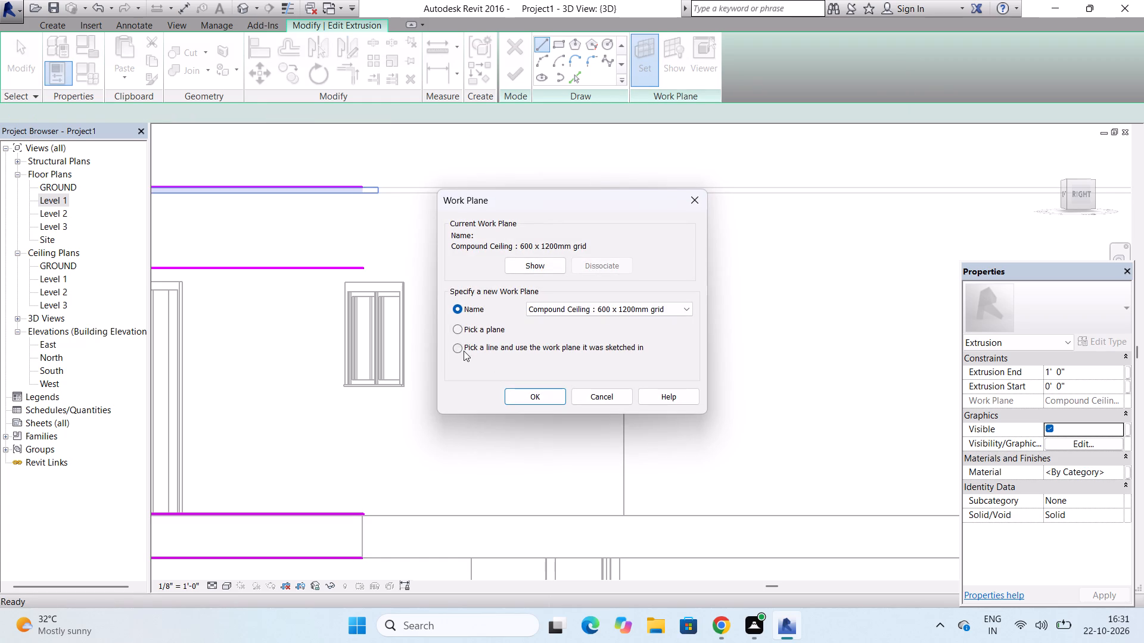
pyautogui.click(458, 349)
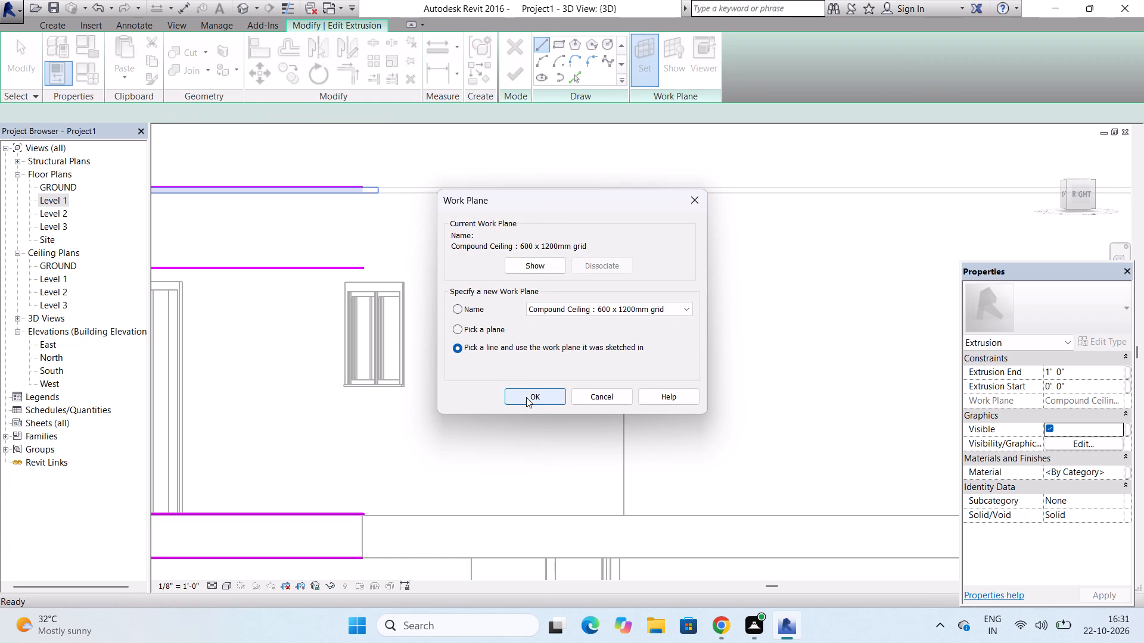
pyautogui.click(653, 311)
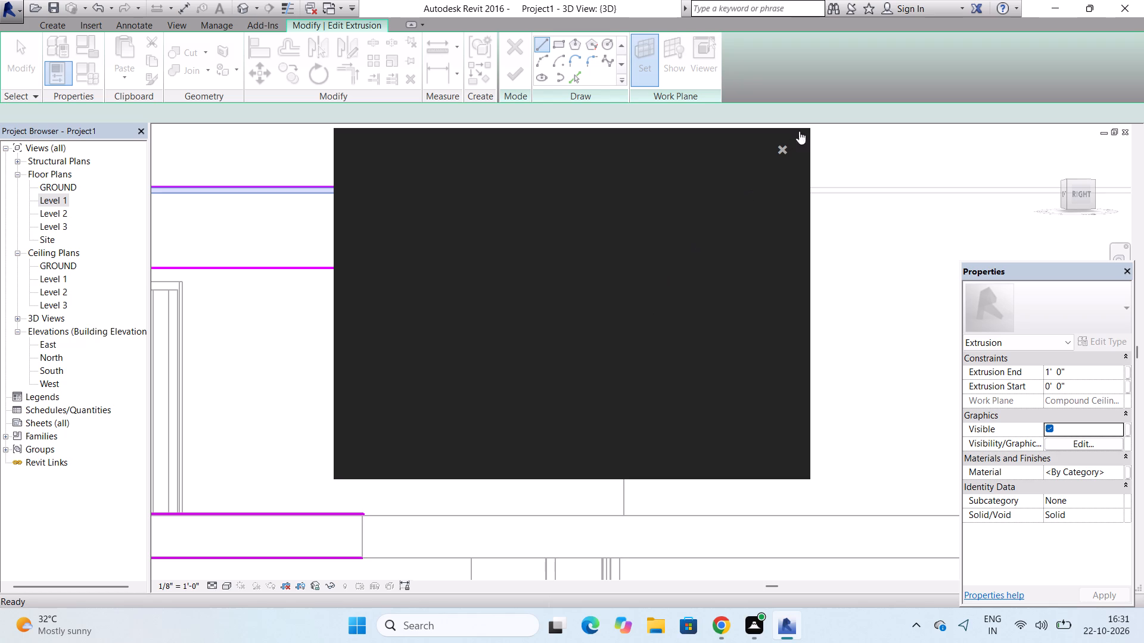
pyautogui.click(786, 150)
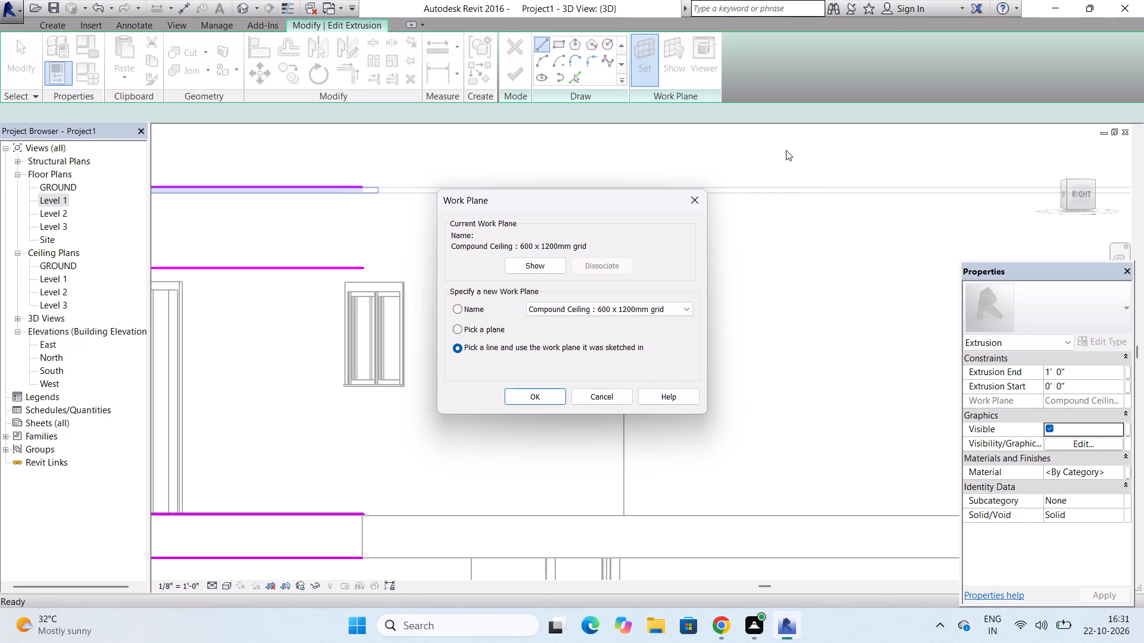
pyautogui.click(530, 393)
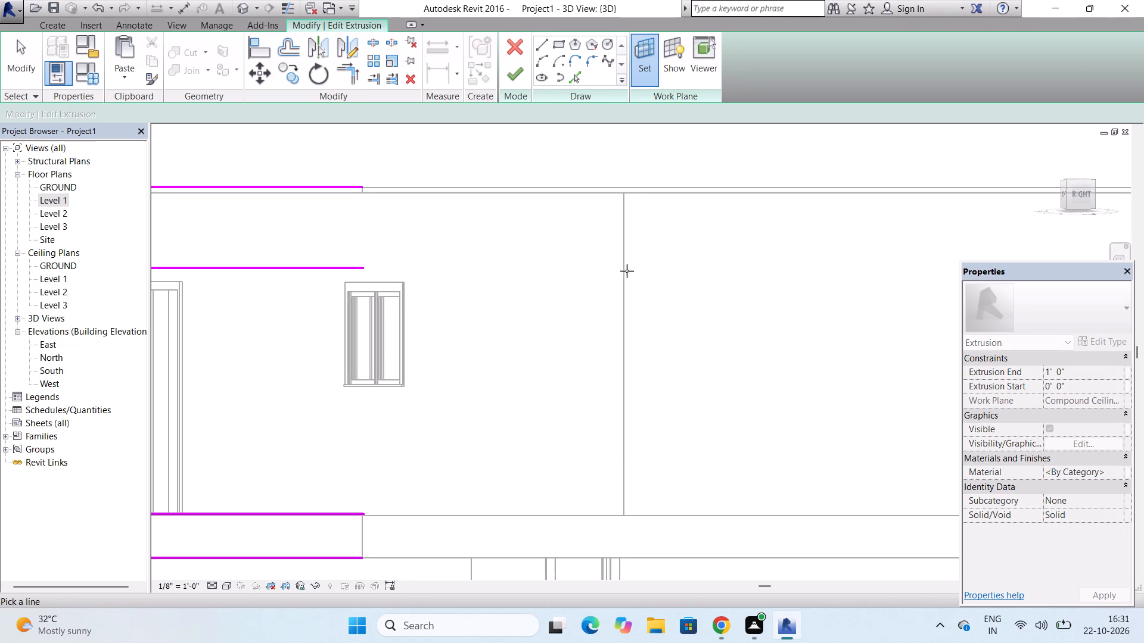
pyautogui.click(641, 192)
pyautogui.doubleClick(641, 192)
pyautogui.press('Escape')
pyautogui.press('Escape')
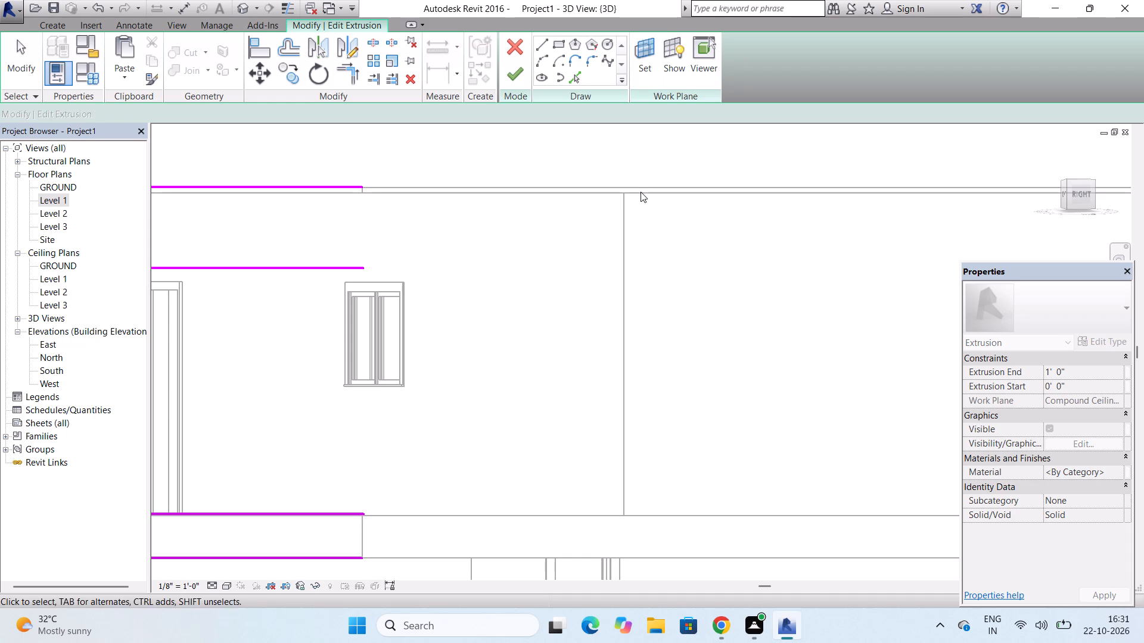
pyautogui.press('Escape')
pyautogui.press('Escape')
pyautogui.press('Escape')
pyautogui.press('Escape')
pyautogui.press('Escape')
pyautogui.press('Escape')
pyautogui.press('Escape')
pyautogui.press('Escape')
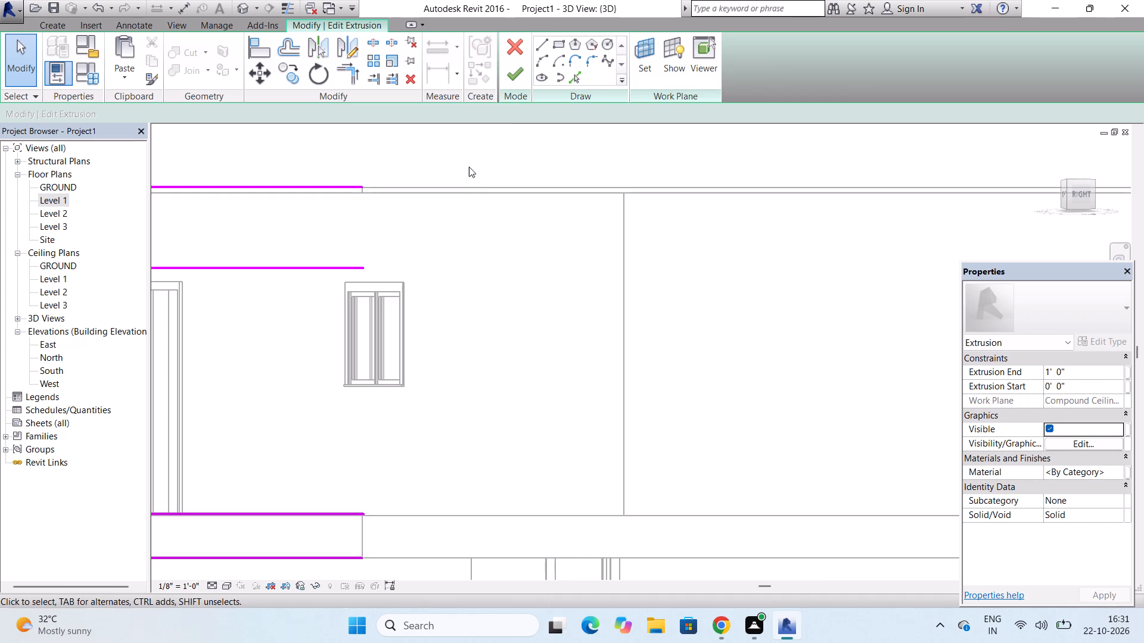
# Close the upper band's open end with a vertical line about 2' 6" from the top line to the upper inner line.
pyautogui.scroll(-8, 428, 268)
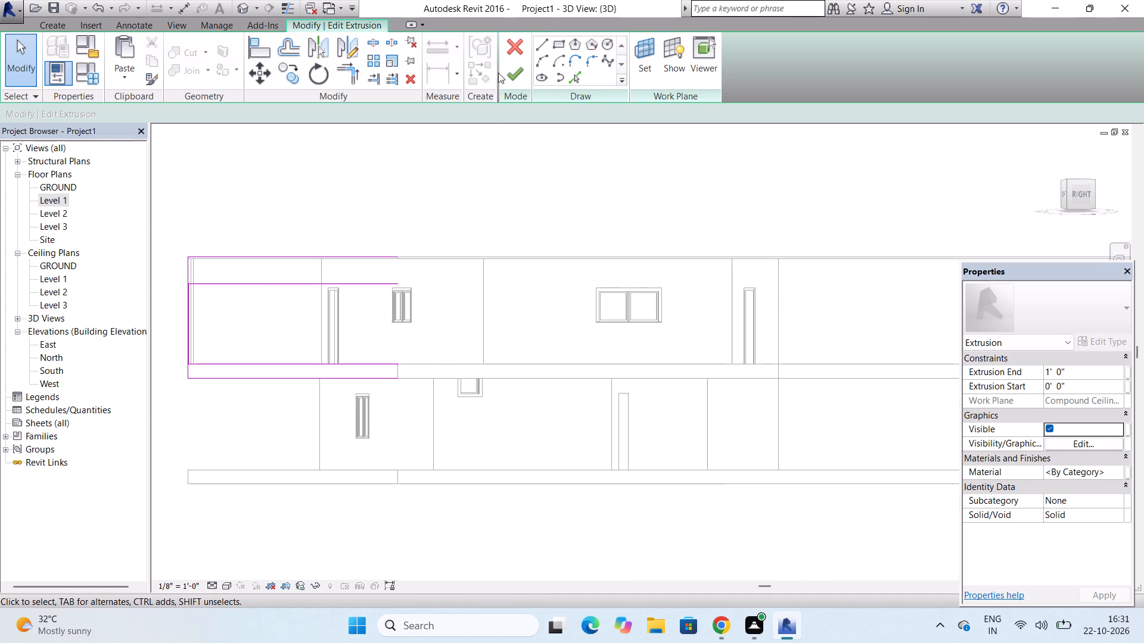
pyautogui.click(542, 44)
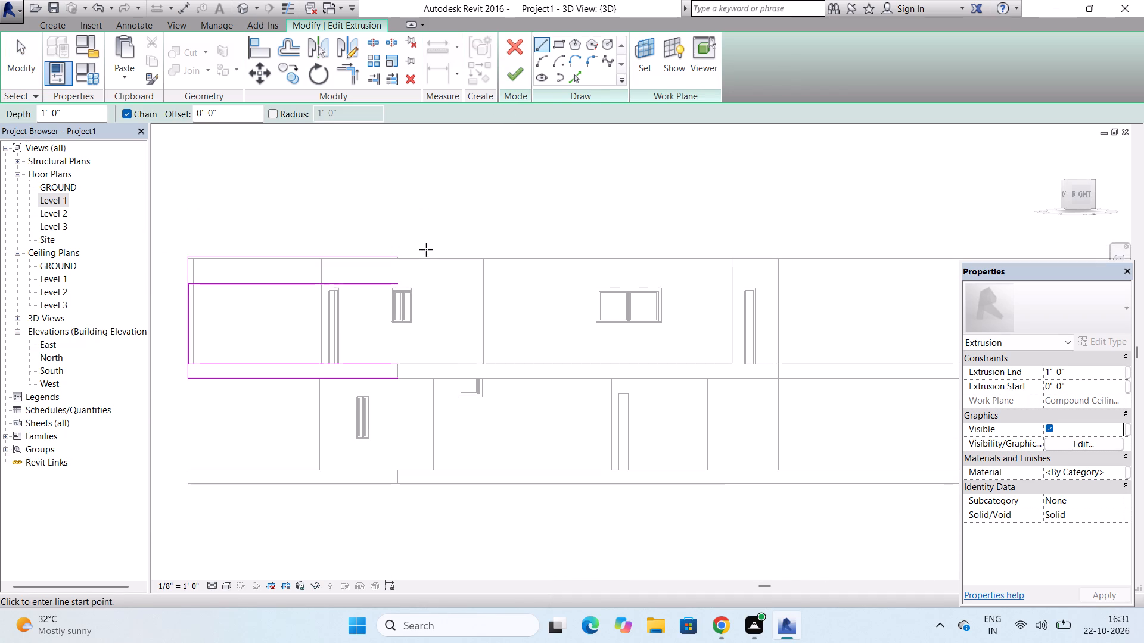
pyautogui.scroll(12, 410, 264)
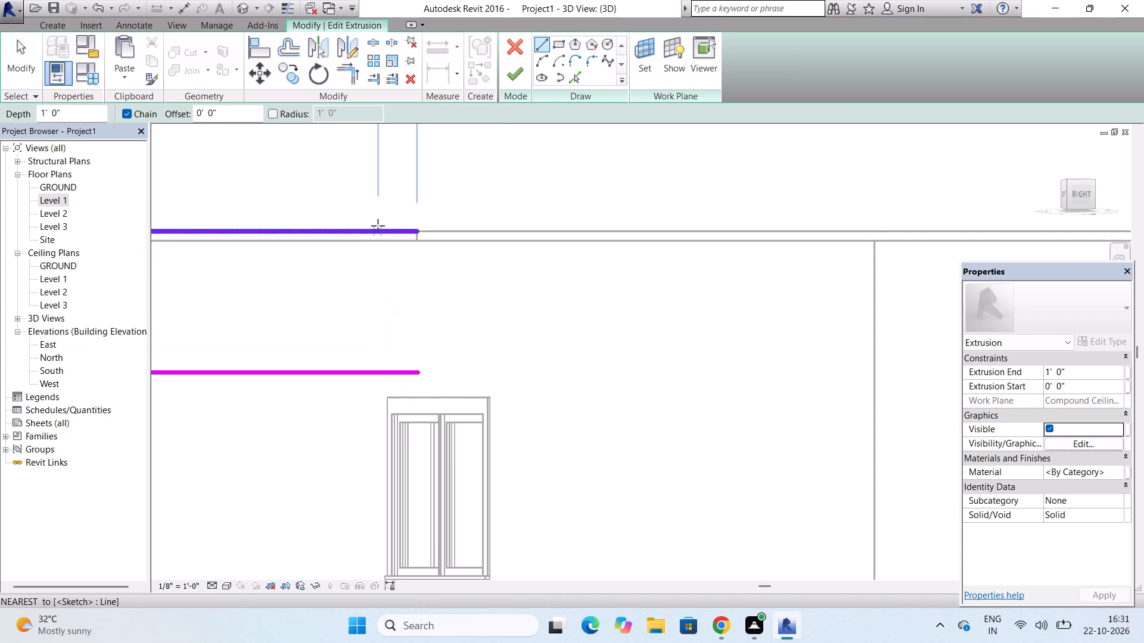
pyautogui.click(417, 233)
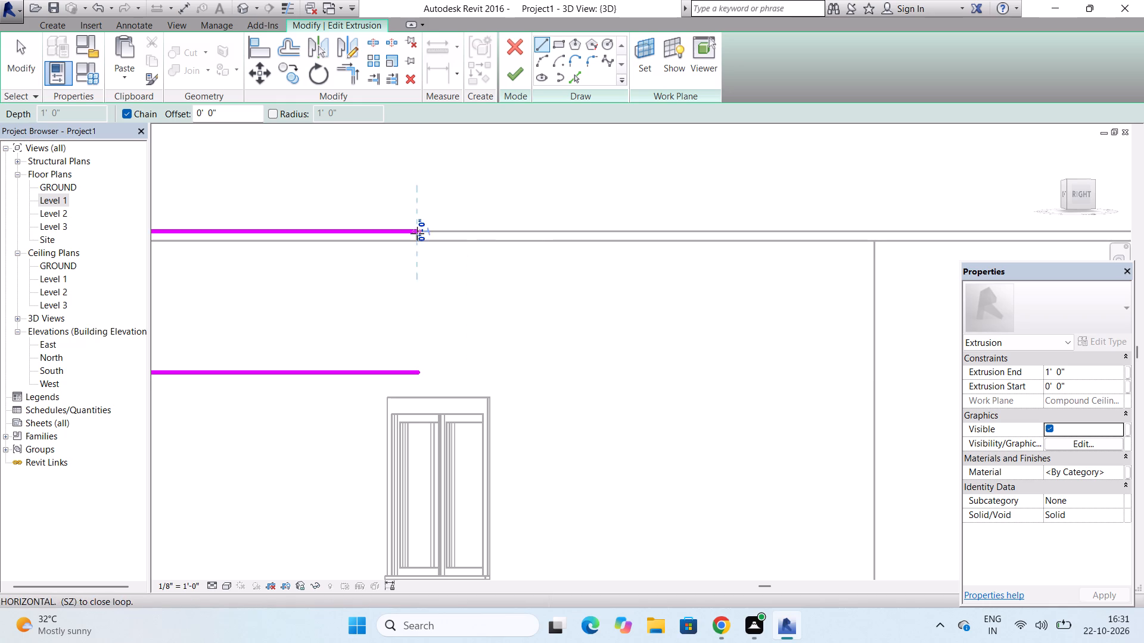
pyautogui.click(416, 376)
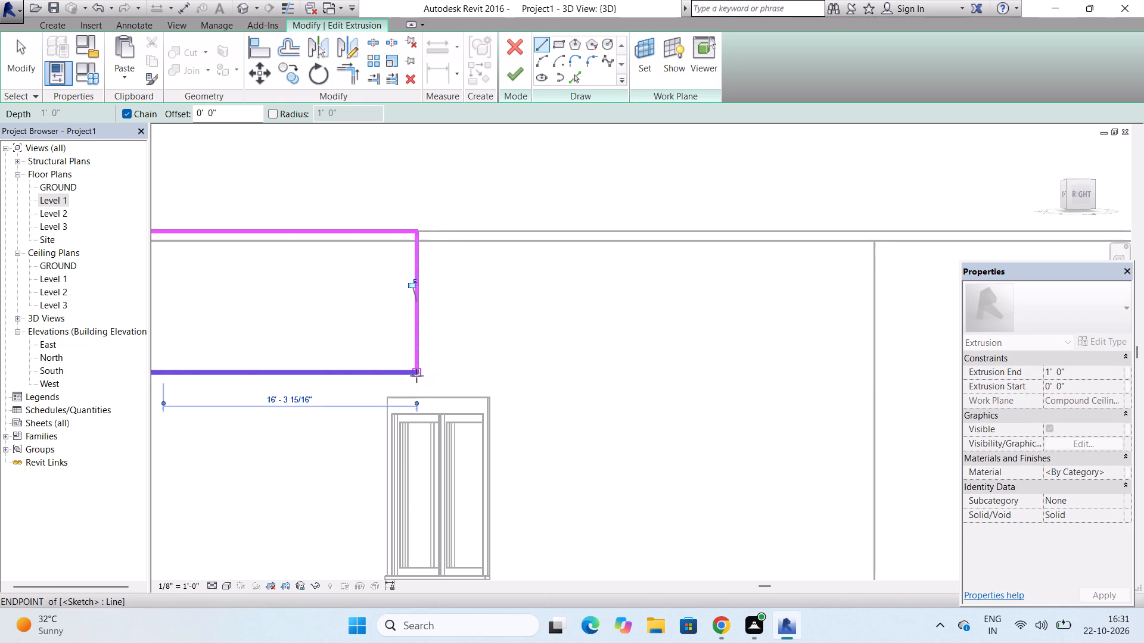
pyautogui.press('Escape')
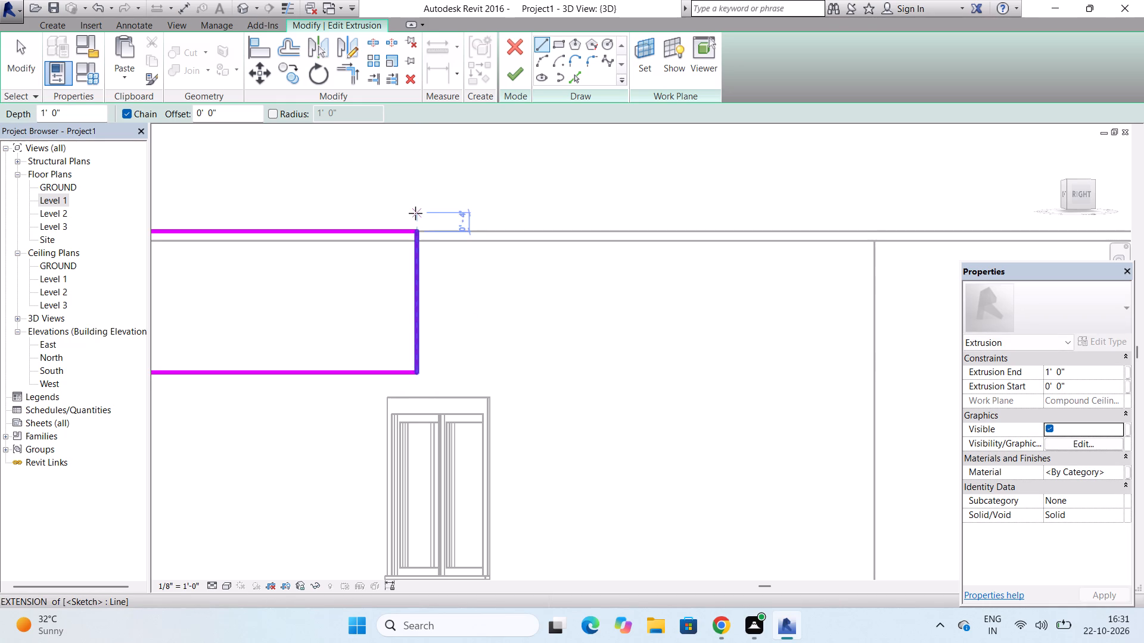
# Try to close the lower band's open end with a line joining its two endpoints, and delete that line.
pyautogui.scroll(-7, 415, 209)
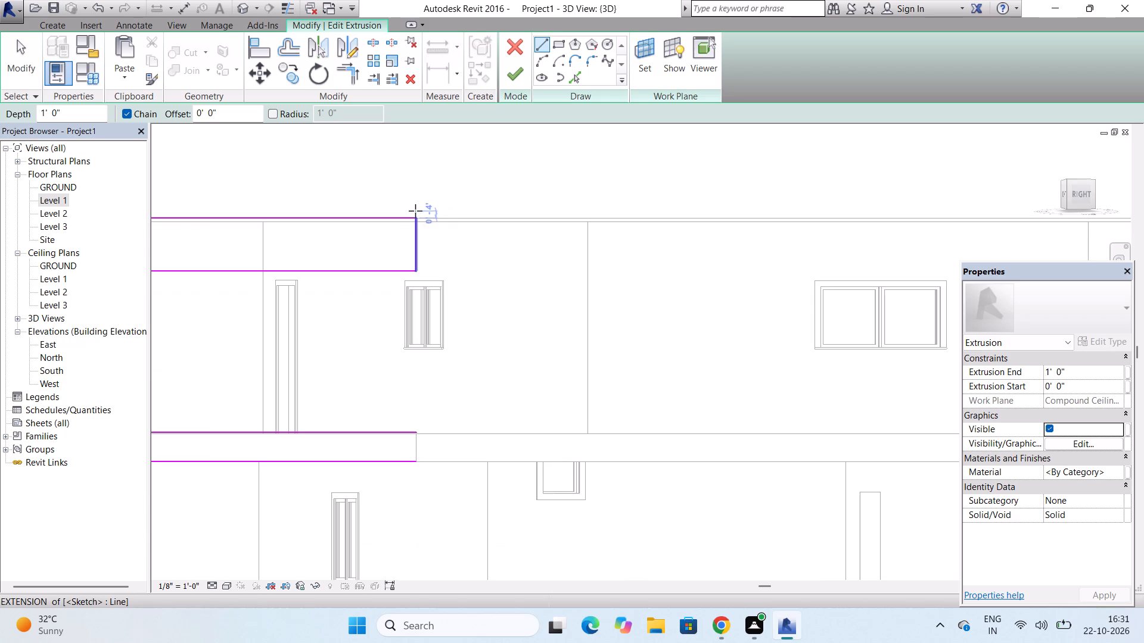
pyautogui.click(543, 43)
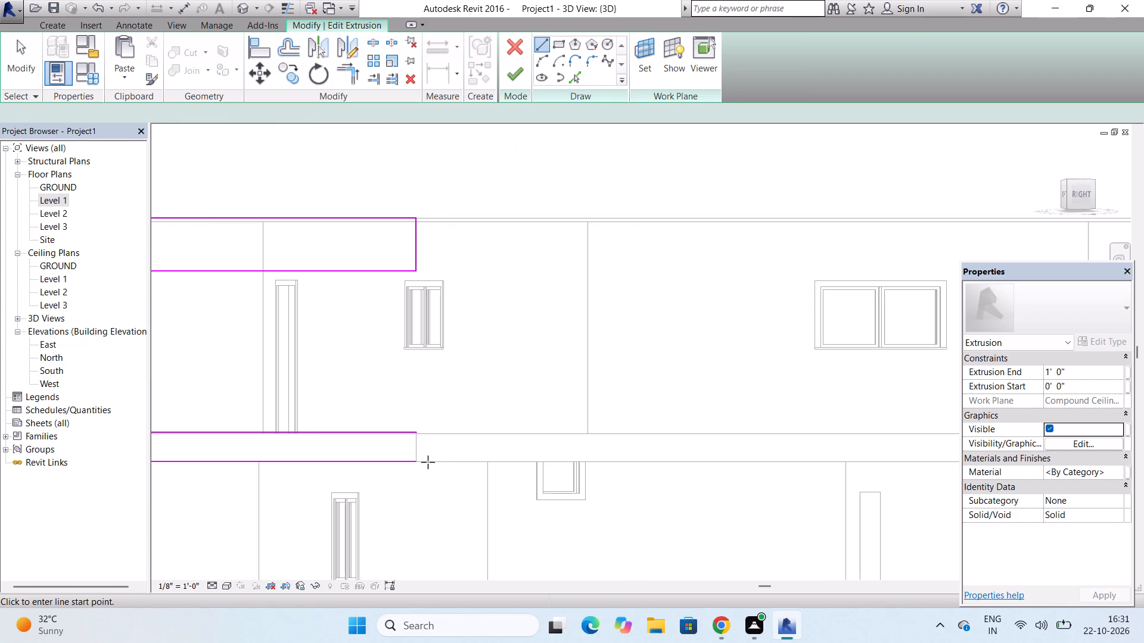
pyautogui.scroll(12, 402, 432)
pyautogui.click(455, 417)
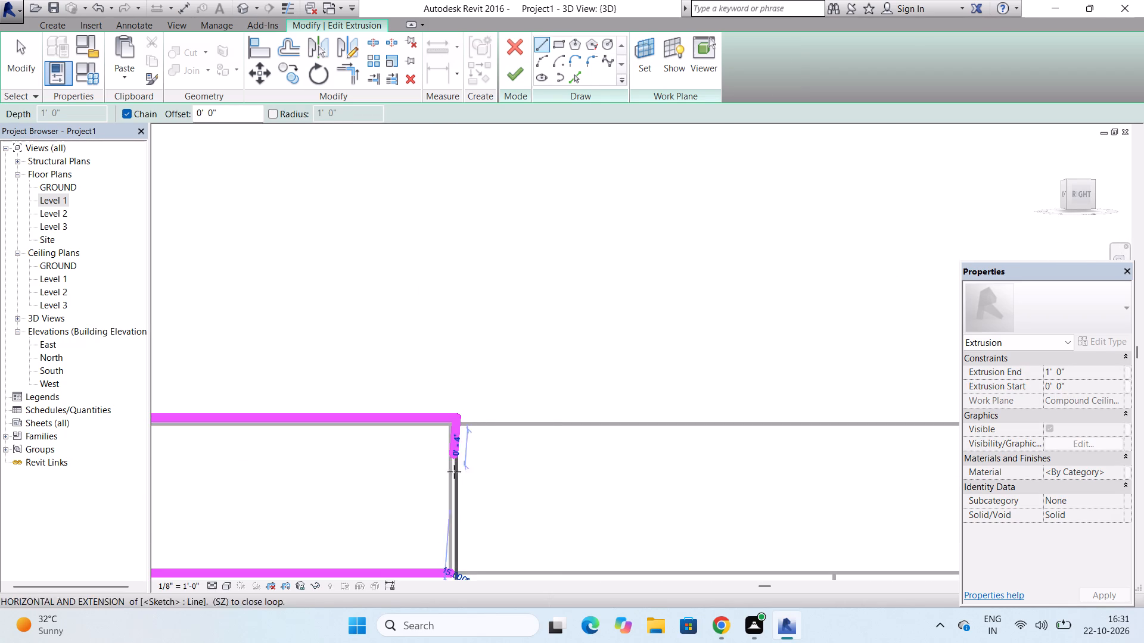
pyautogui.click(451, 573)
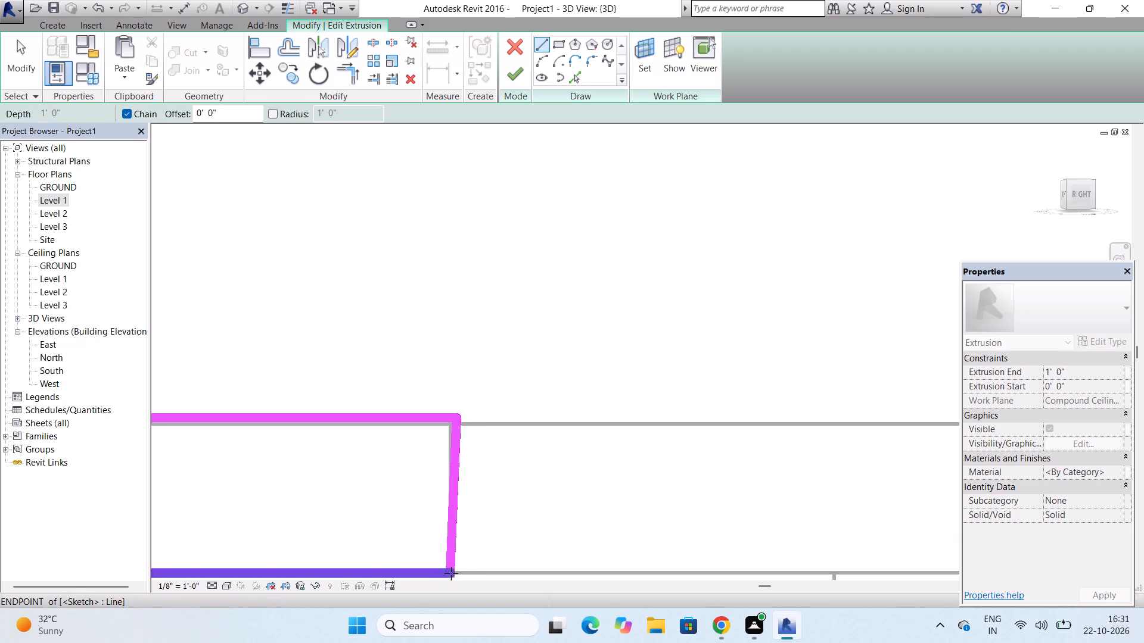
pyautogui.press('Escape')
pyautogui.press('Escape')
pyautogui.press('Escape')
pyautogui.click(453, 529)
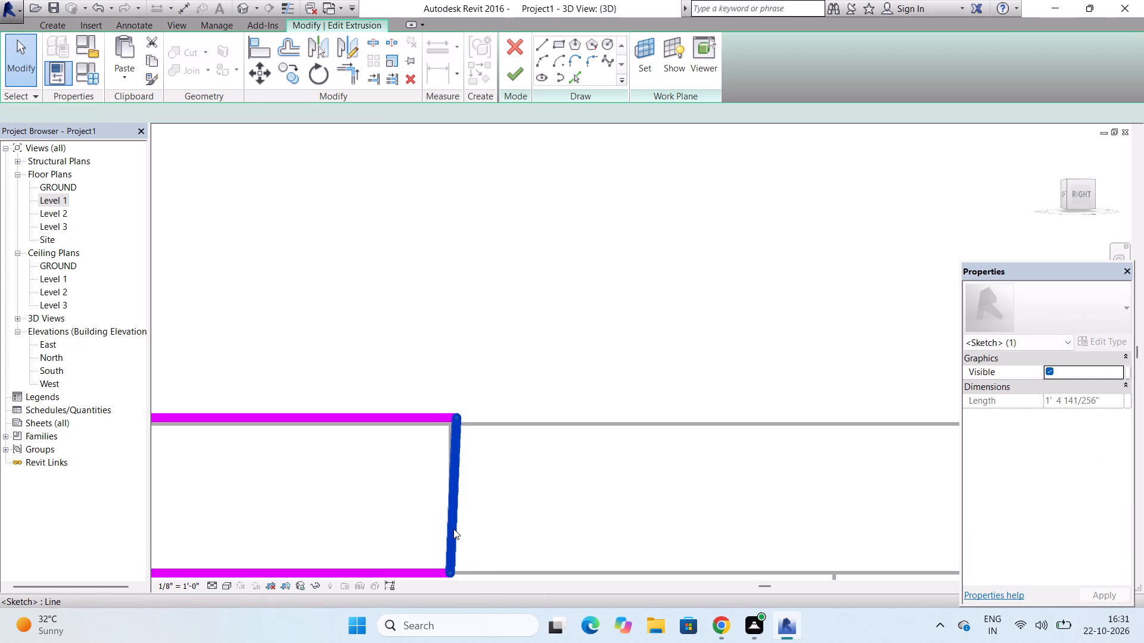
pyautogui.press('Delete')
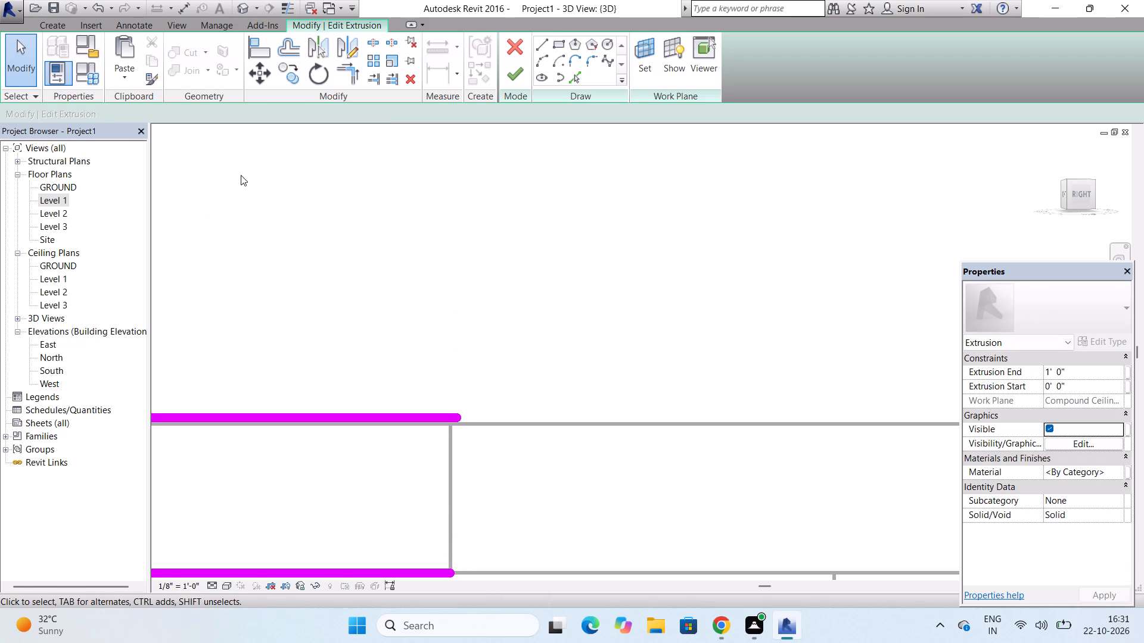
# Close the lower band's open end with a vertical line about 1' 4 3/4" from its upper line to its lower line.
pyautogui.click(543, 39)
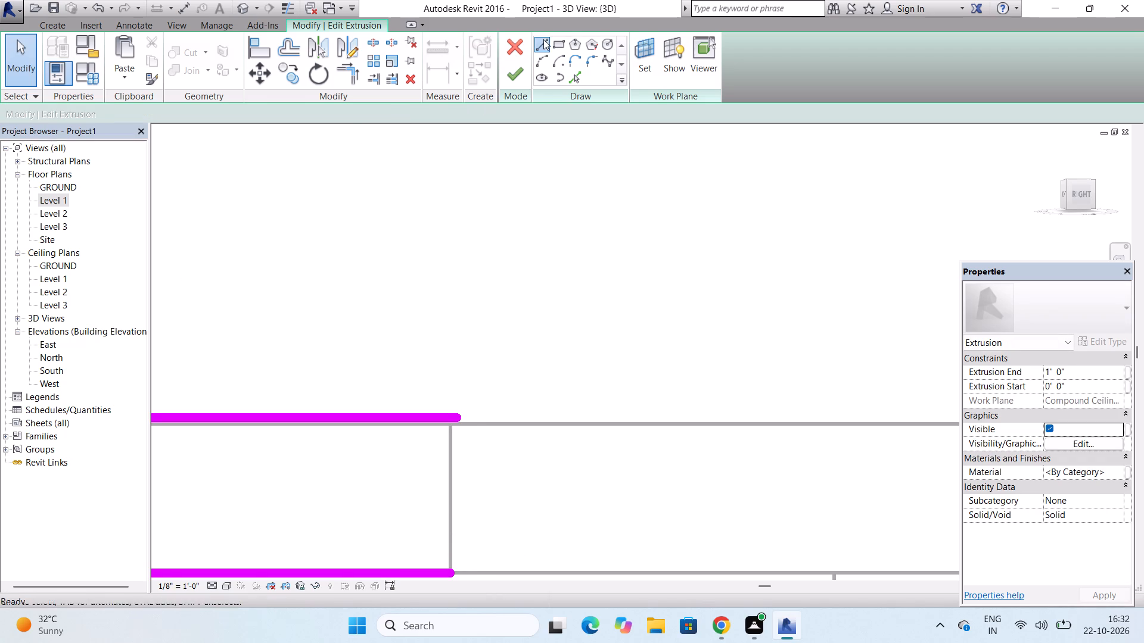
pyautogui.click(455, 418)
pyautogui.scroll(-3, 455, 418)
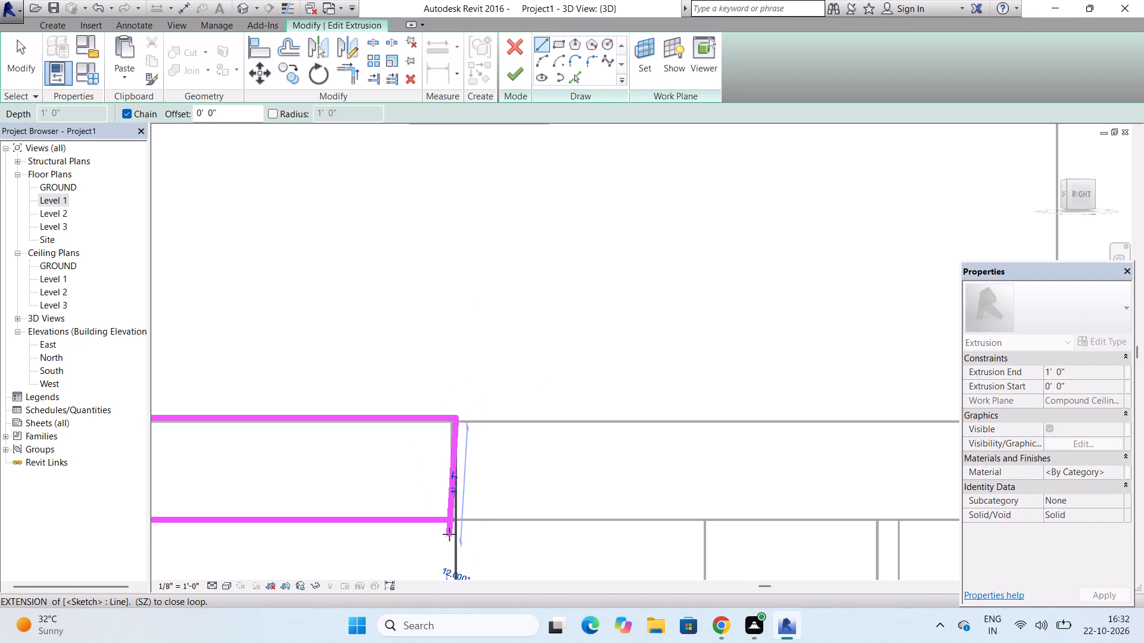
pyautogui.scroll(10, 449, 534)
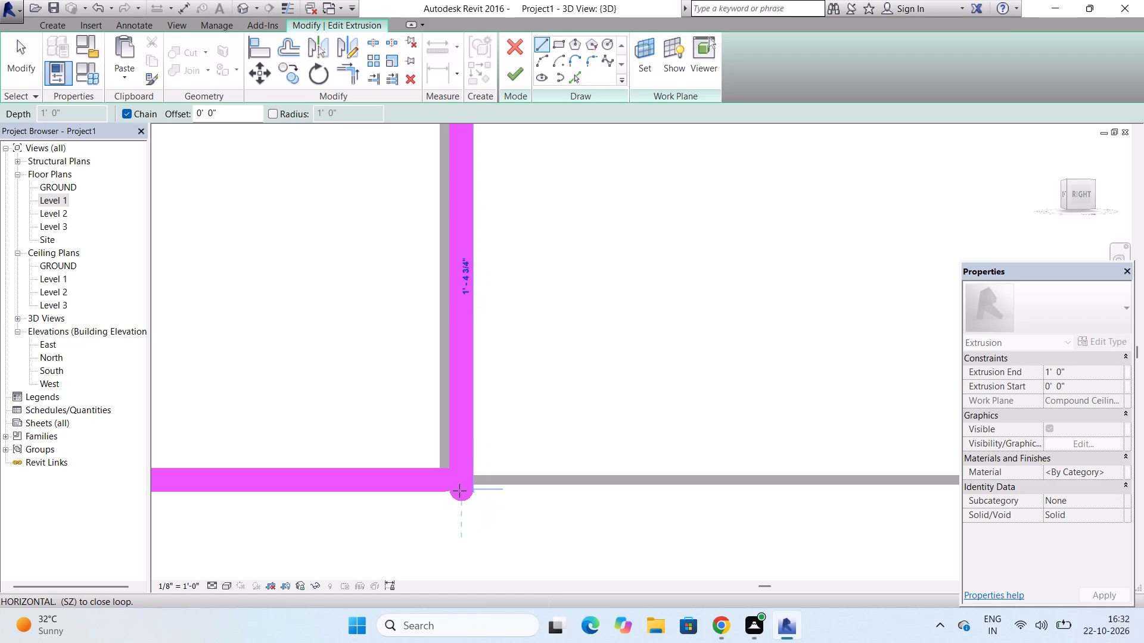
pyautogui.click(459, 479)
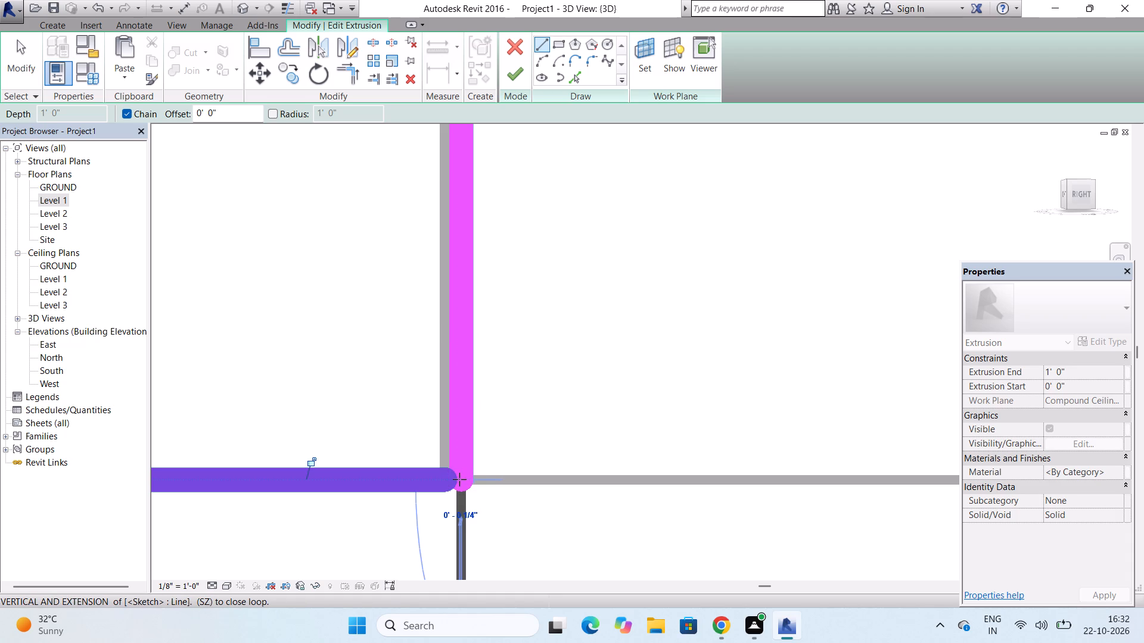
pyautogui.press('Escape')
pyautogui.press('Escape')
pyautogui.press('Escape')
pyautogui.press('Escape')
# Extend the end of the lower band's bottom line to meet the vertical closing line.
pyautogui.click(434, 485)
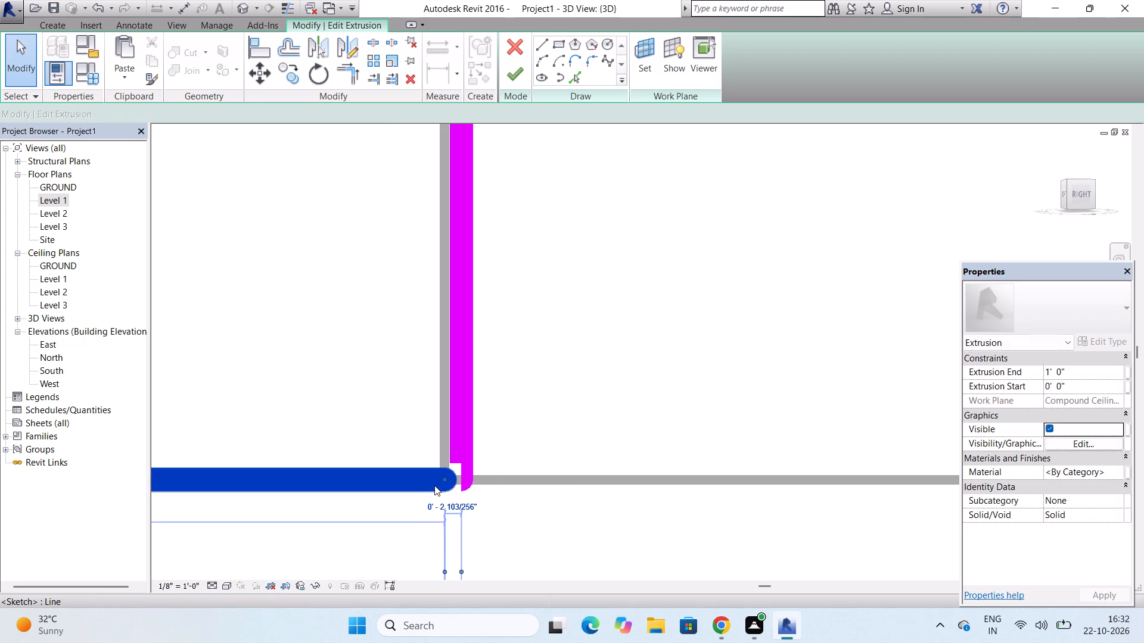
pyautogui.moveTo(444, 477); pyautogui.dragTo(448, 477)
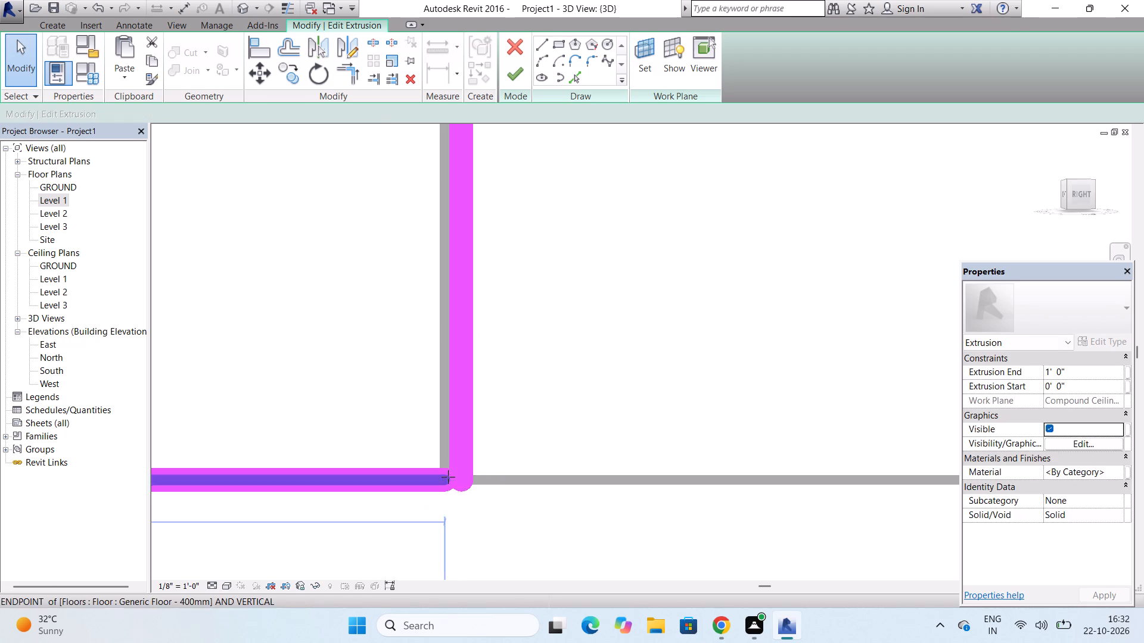
pyautogui.moveTo(448, 477); pyautogui.dragTo(459, 477)
pyautogui.click(459, 477)
pyautogui.press('Escape')
pyautogui.press('Escape')
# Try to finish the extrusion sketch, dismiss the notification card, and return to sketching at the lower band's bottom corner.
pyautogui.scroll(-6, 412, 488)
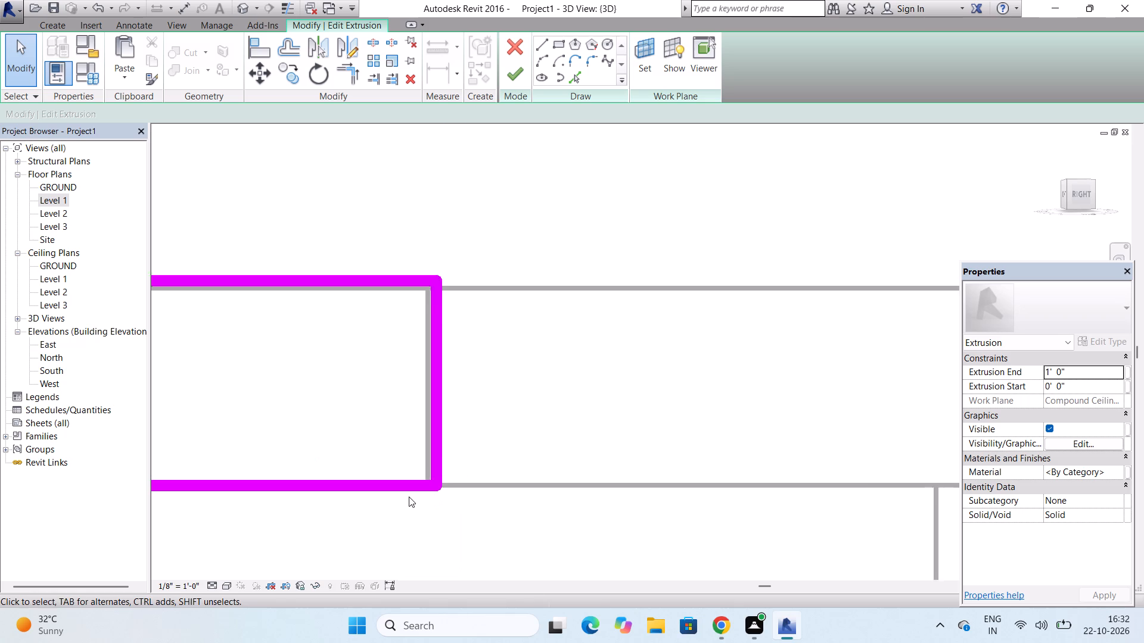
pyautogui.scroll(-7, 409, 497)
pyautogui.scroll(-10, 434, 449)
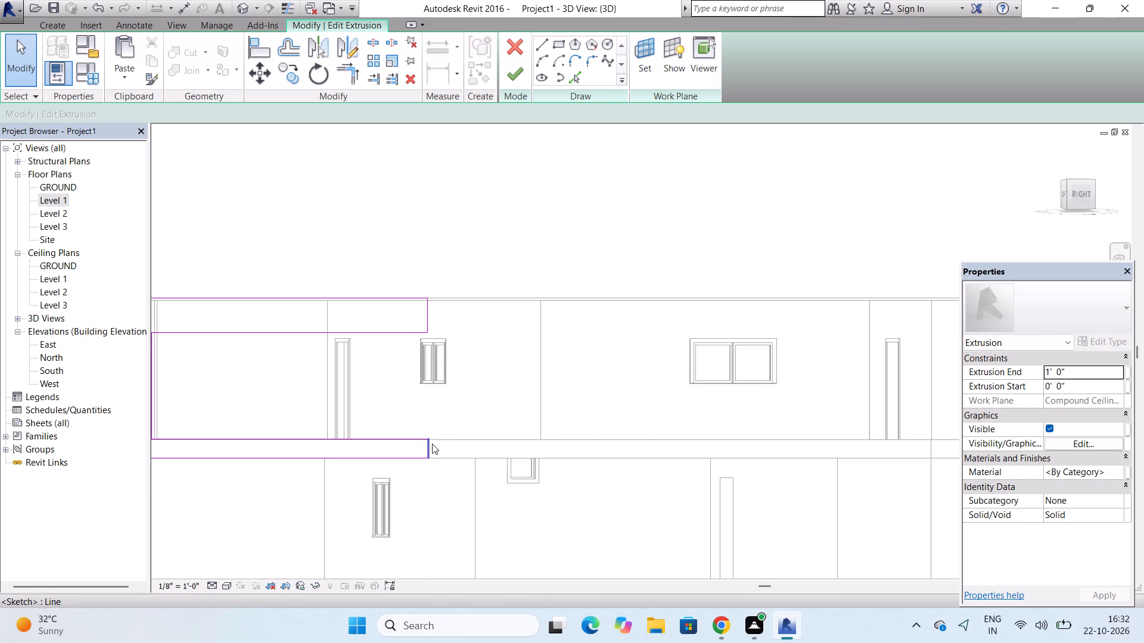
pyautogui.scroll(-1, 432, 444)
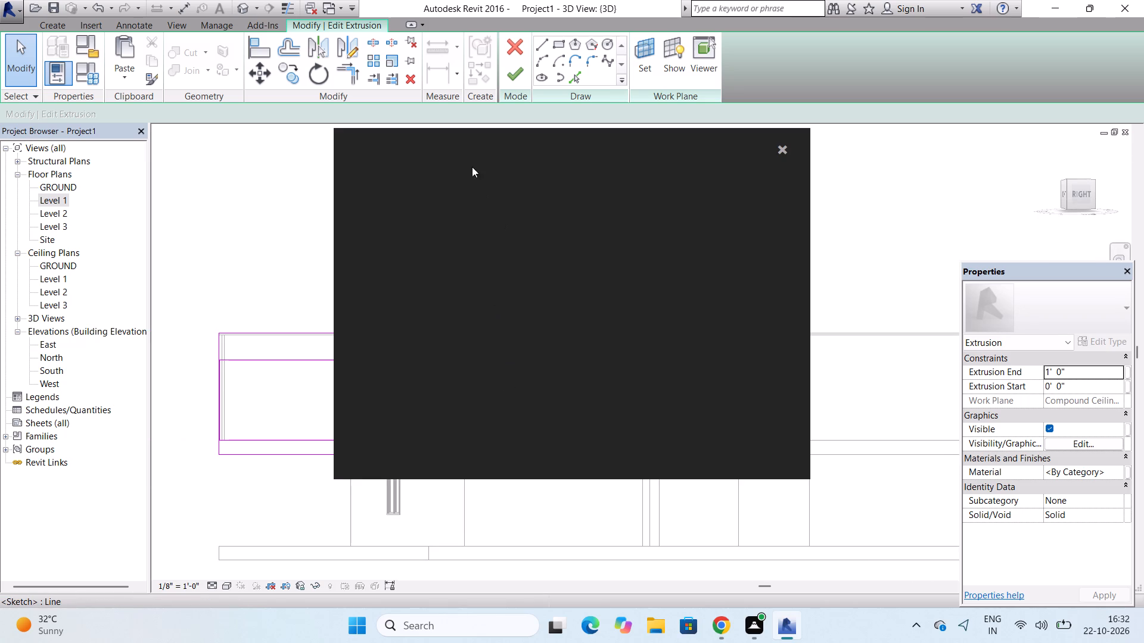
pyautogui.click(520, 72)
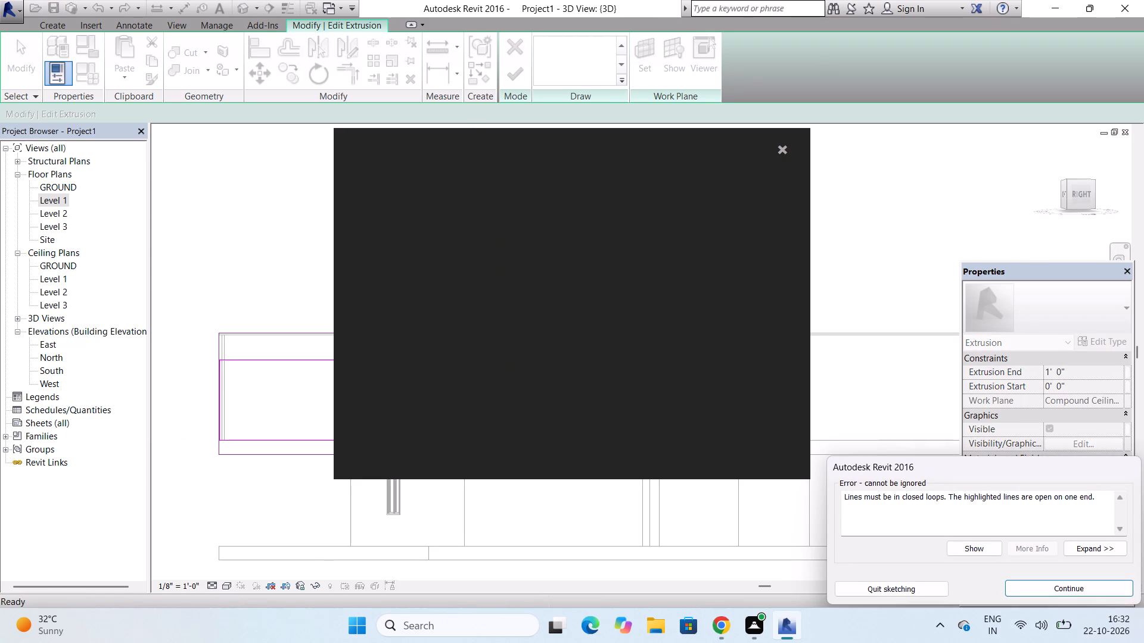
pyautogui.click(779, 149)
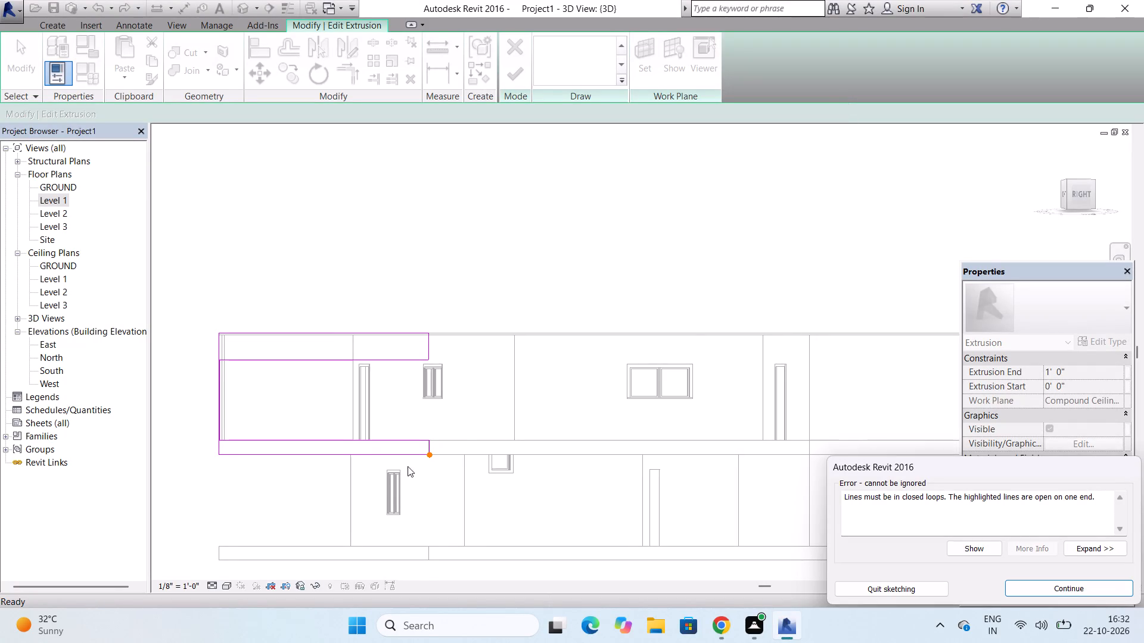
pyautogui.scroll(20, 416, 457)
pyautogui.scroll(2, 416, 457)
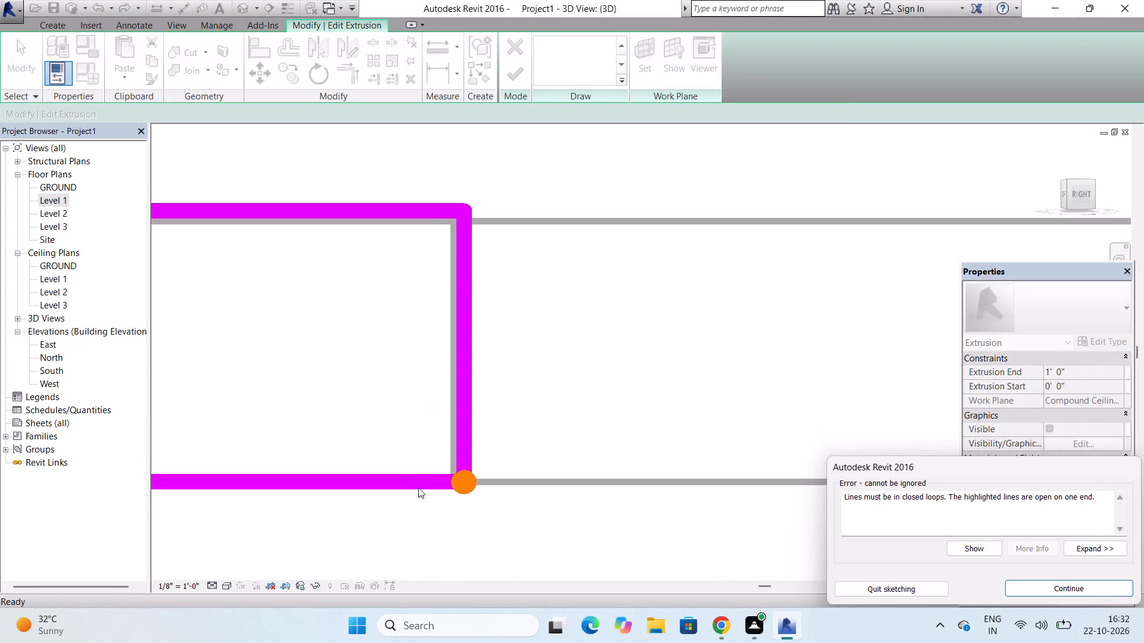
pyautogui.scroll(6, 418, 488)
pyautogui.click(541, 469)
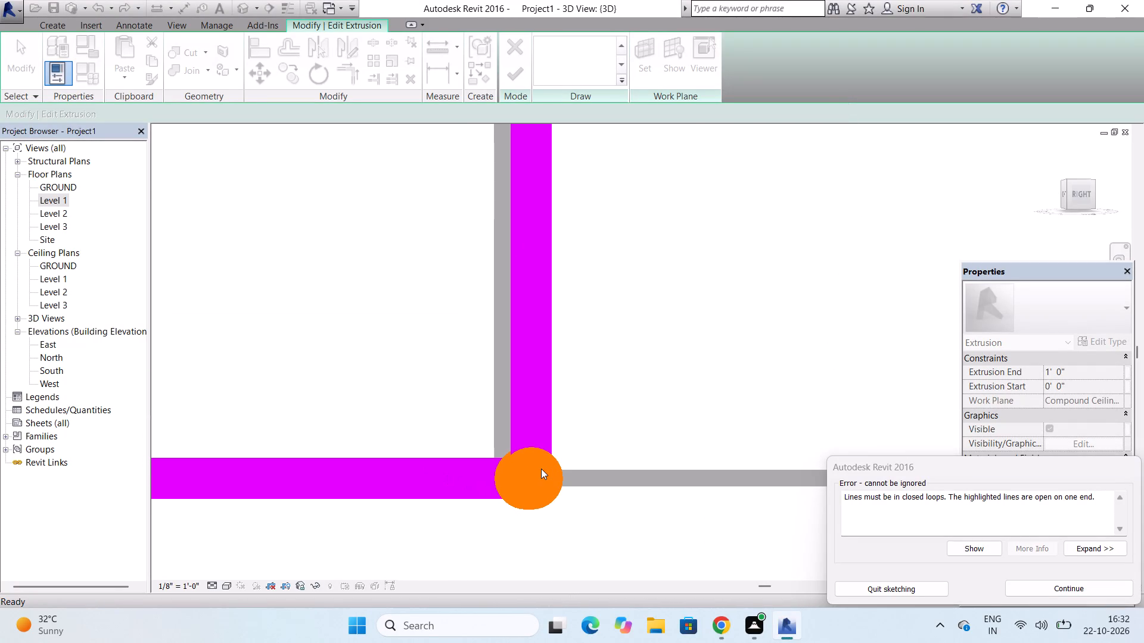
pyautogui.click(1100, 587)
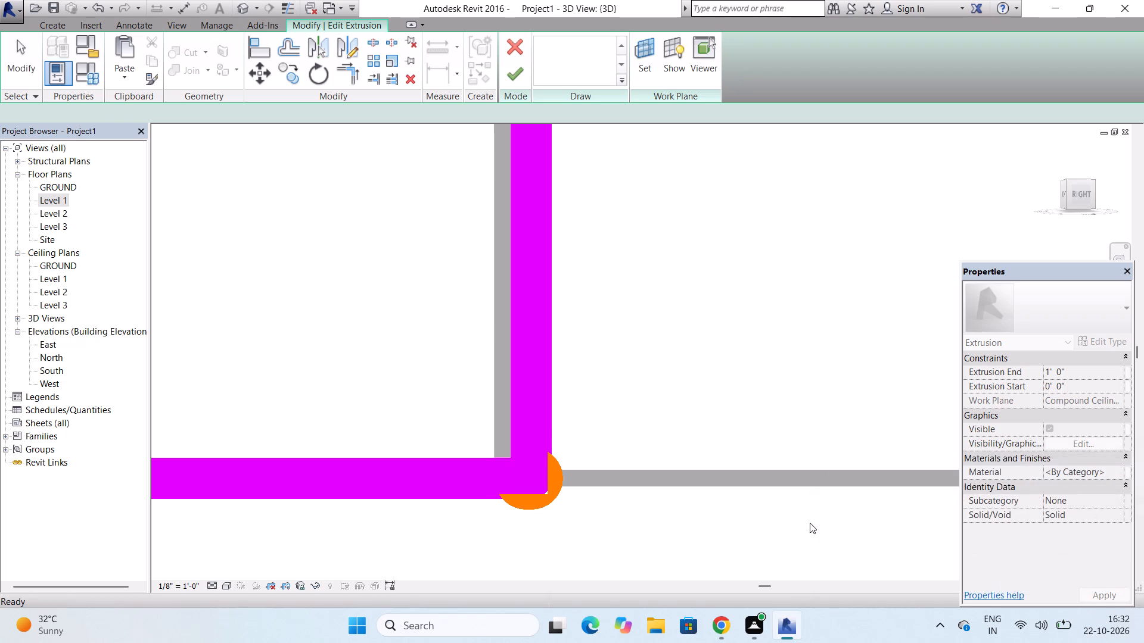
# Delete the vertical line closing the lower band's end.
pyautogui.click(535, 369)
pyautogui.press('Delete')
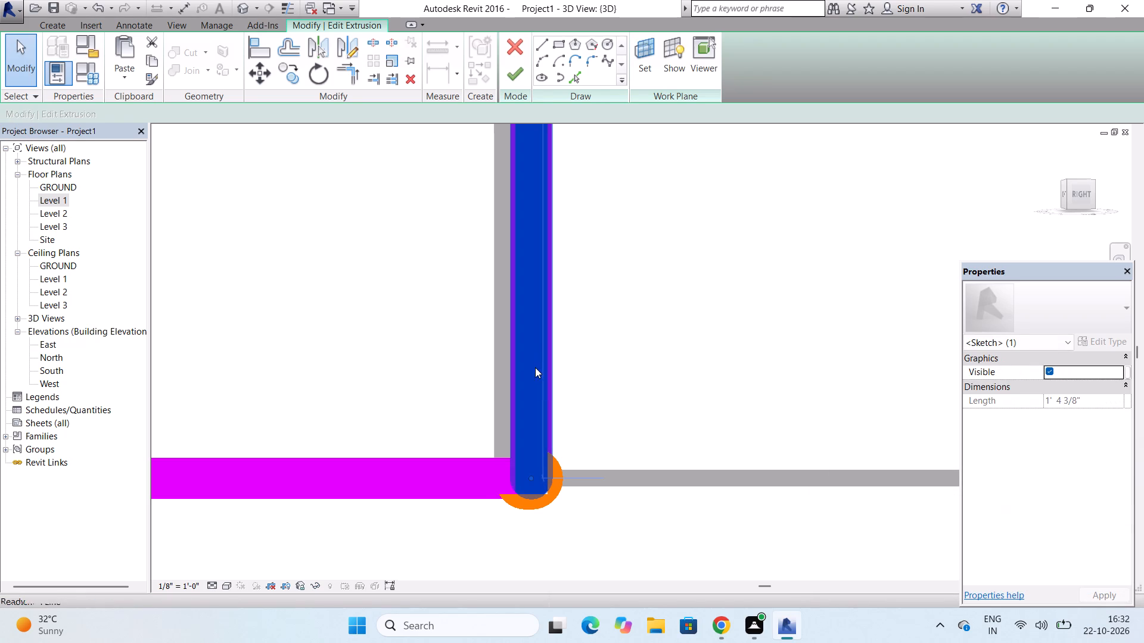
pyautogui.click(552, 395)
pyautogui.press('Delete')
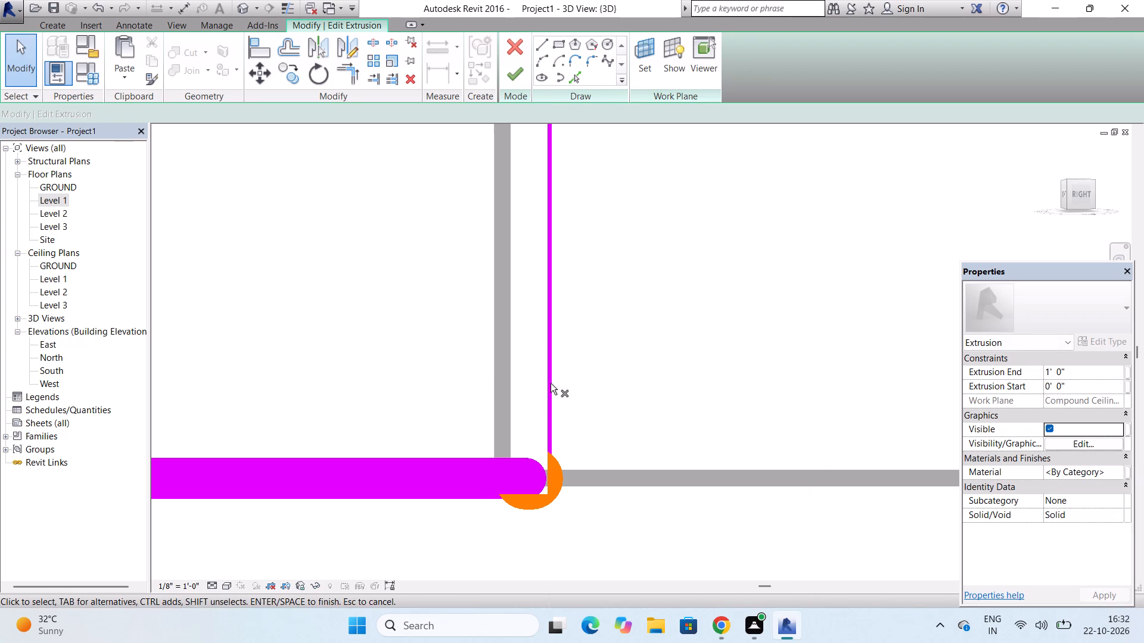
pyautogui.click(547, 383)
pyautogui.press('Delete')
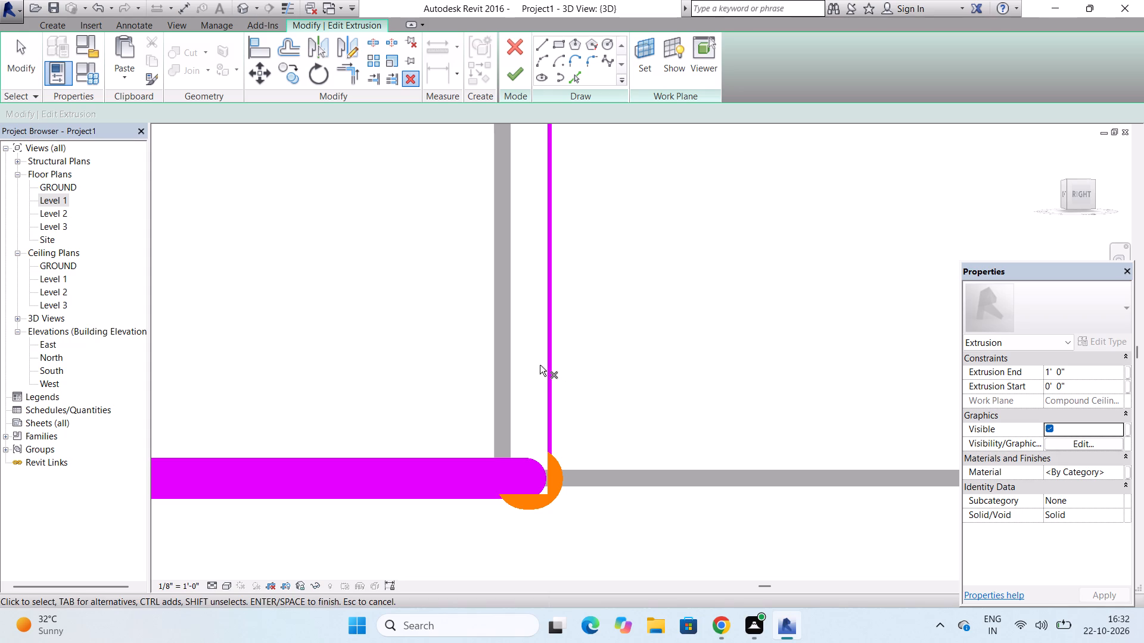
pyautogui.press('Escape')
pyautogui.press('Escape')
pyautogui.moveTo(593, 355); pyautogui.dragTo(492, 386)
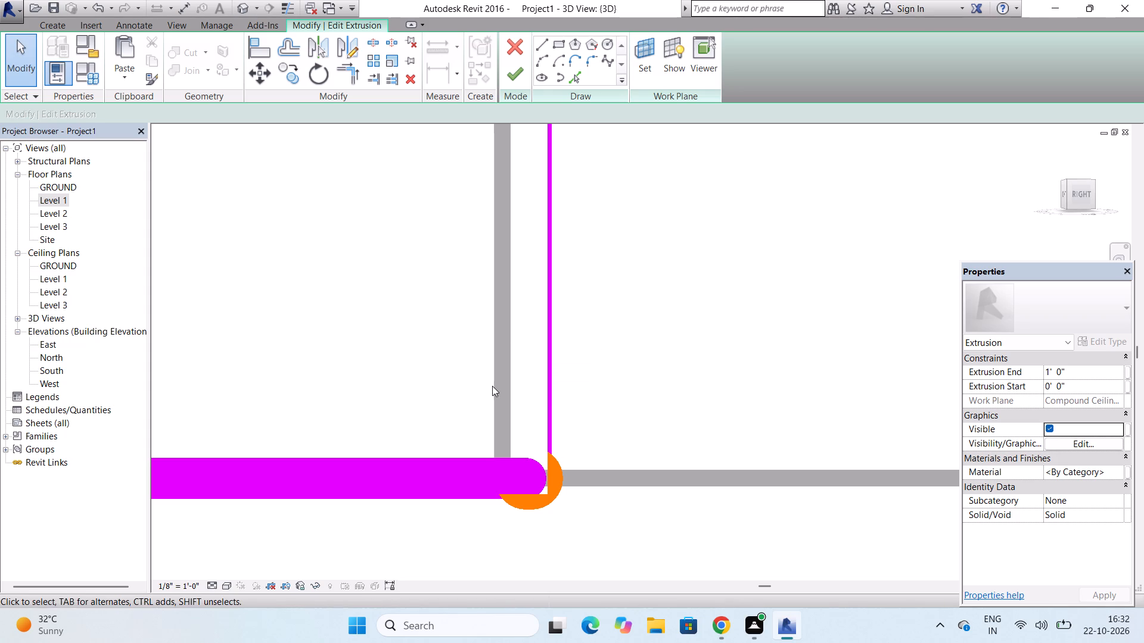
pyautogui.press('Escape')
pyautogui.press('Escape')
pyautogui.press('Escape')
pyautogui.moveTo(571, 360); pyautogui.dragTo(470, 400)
# Redraw the lower band's closing line, about 1' 4 3/8" long, from the bottom line's endpoint up to the band's upper line.
pyautogui.scroll(-13, 546, 579)
pyautogui.scroll(9, 527, 471)
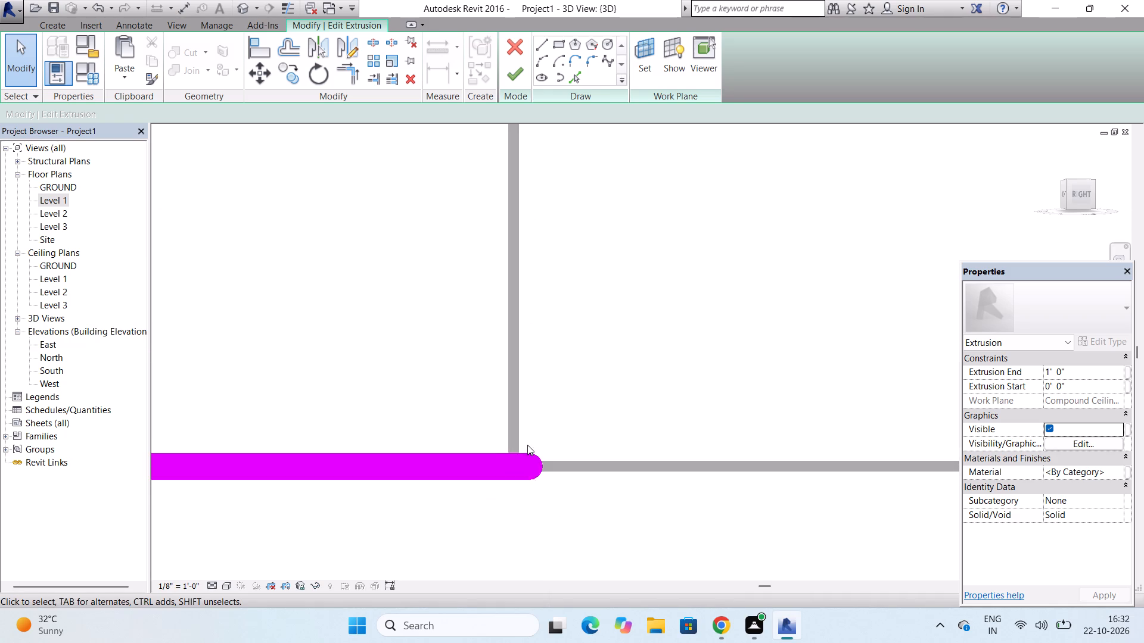
pyautogui.scroll(4, 527, 445)
pyautogui.scroll(-11, 525, 442)
pyautogui.press('Escape')
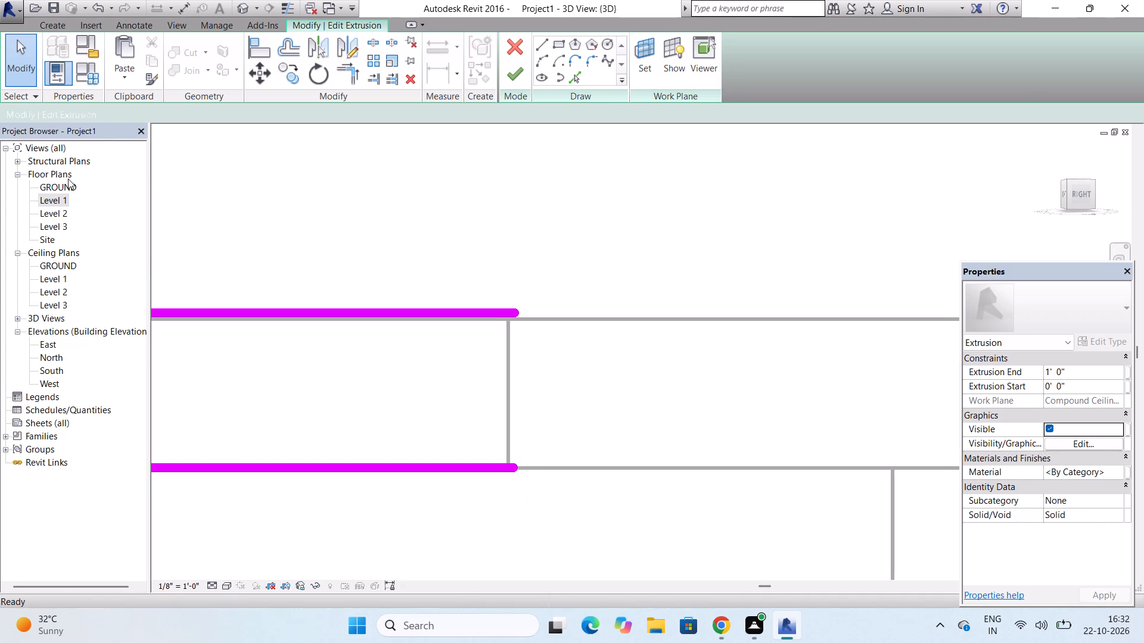
pyautogui.click(536, 46)
pyautogui.scroll(6, 512, 466)
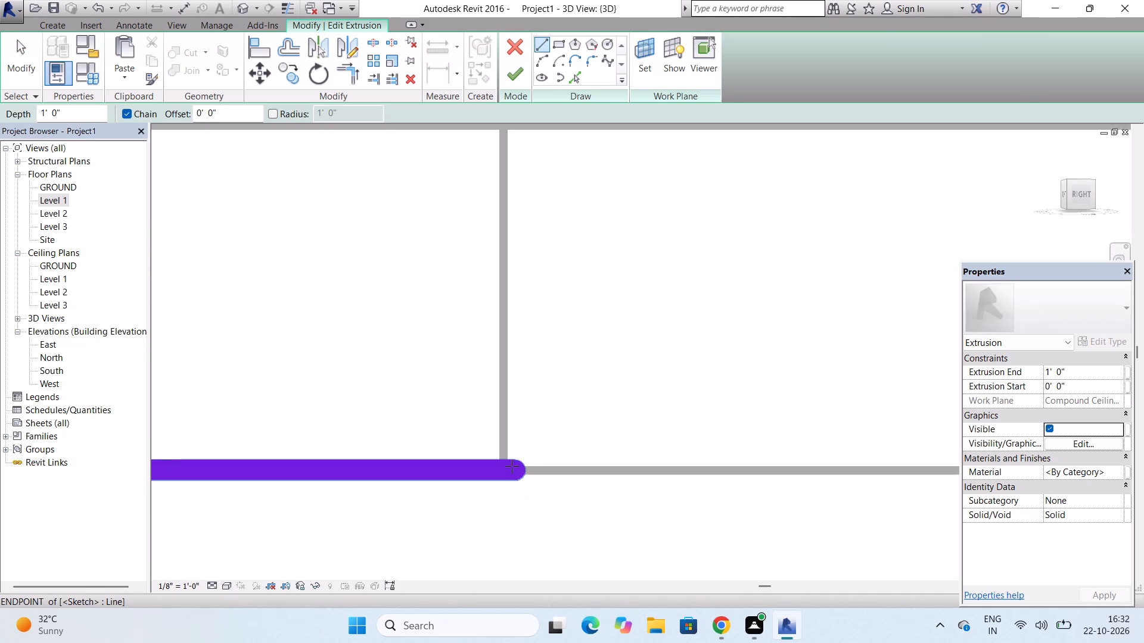
pyautogui.scroll(3, 512, 466)
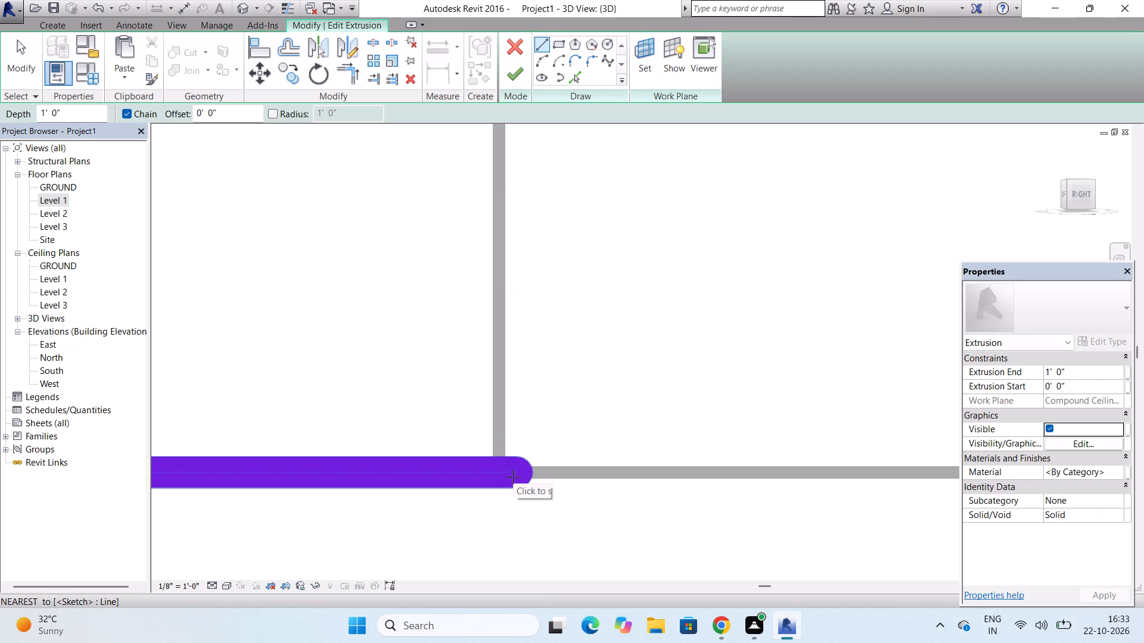
pyautogui.click(516, 473)
pyautogui.scroll(-9, 518, 496)
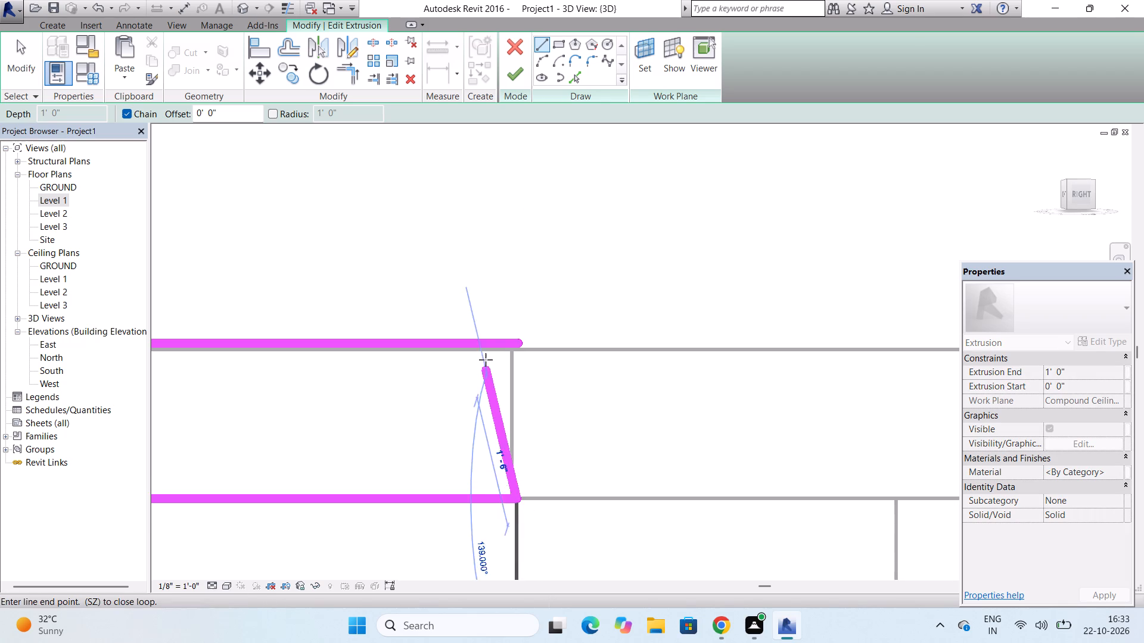
pyautogui.scroll(9, 506, 335)
pyautogui.scroll(3, 548, 442)
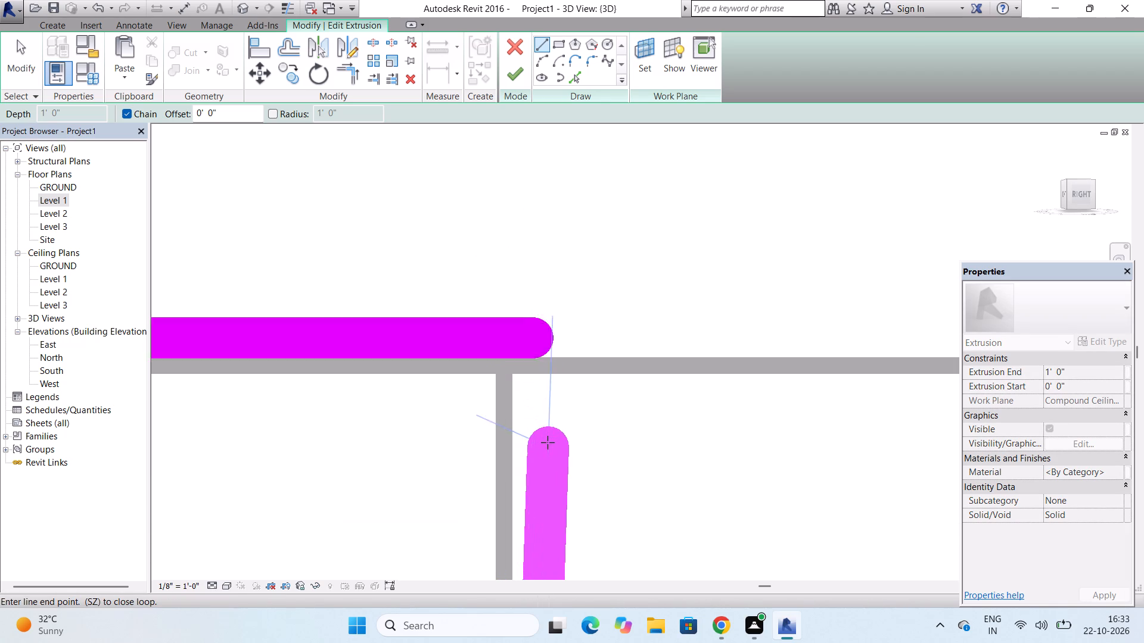
pyautogui.scroll(2, 548, 442)
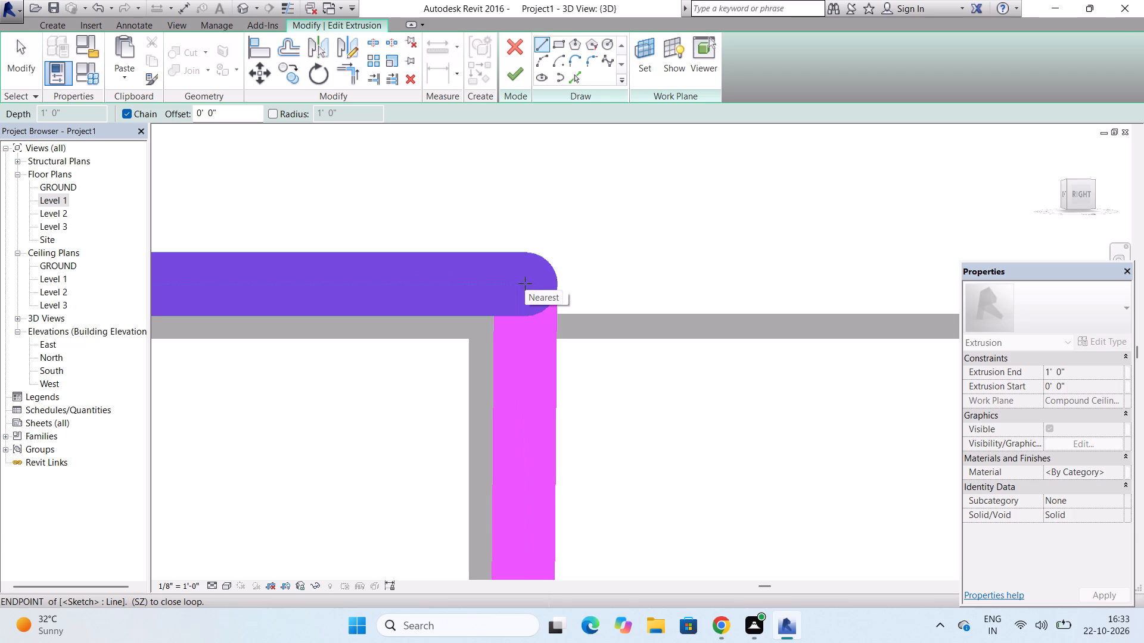
pyautogui.scroll(3, 525, 283)
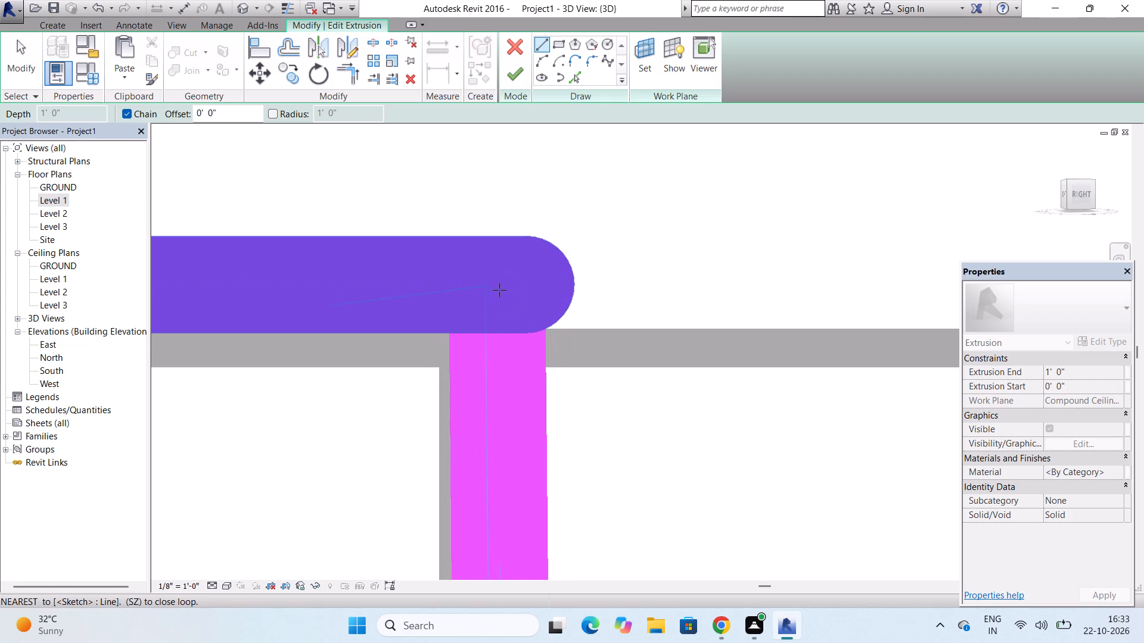
pyautogui.click(517, 280)
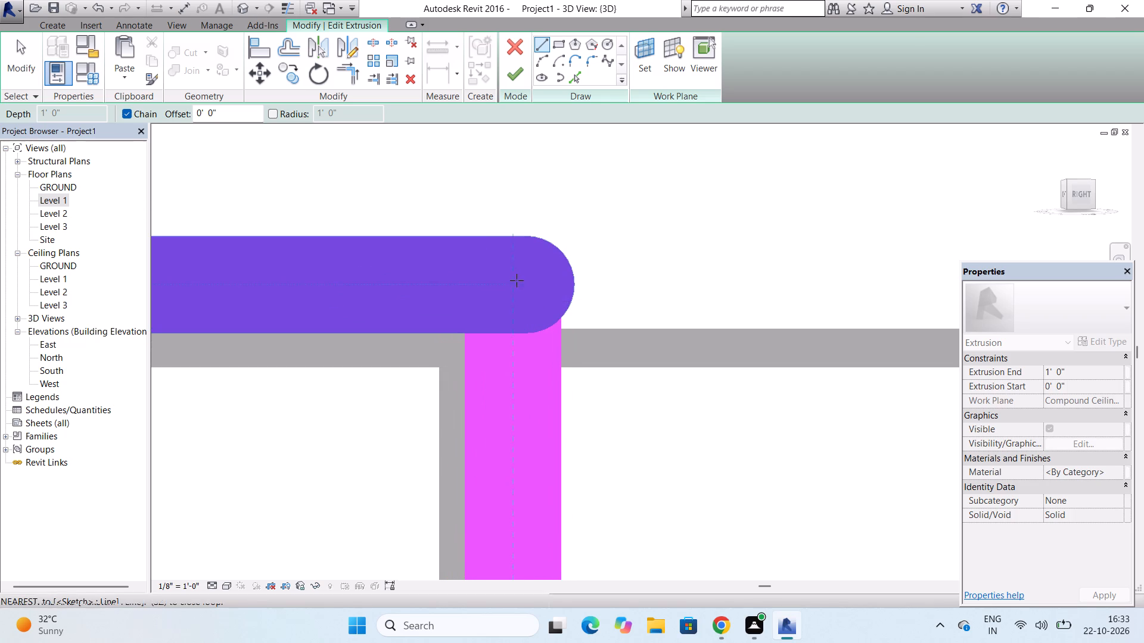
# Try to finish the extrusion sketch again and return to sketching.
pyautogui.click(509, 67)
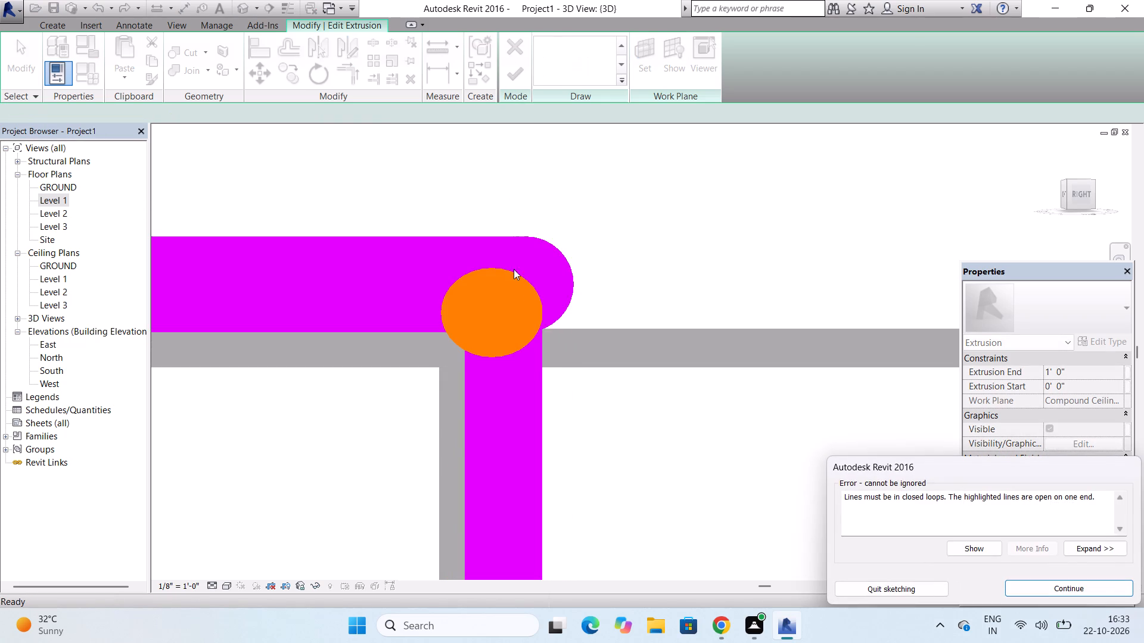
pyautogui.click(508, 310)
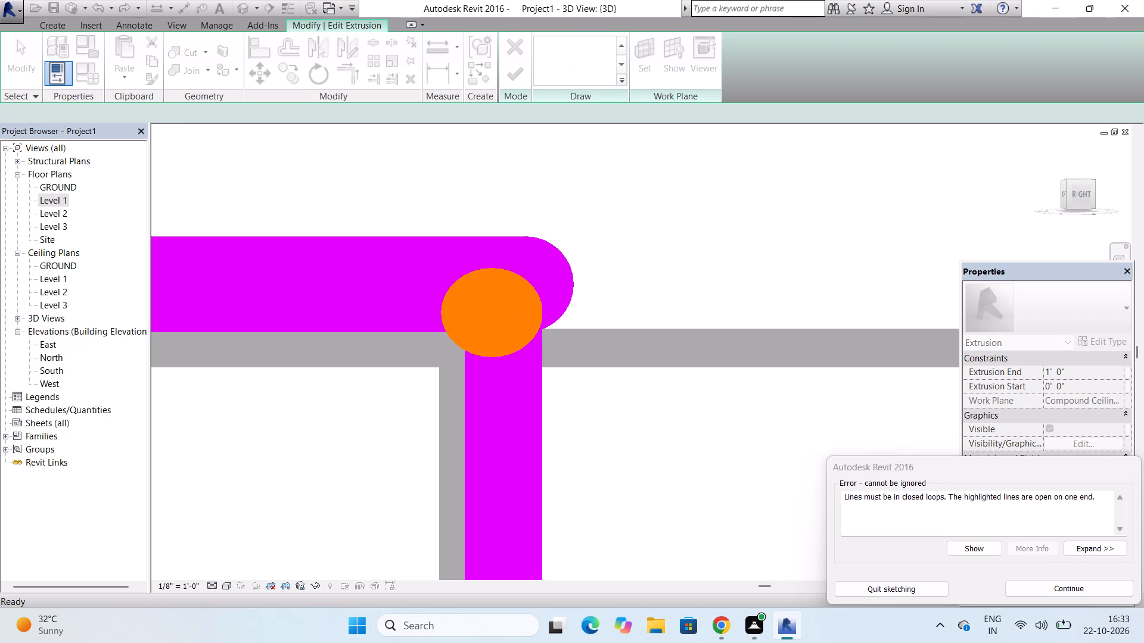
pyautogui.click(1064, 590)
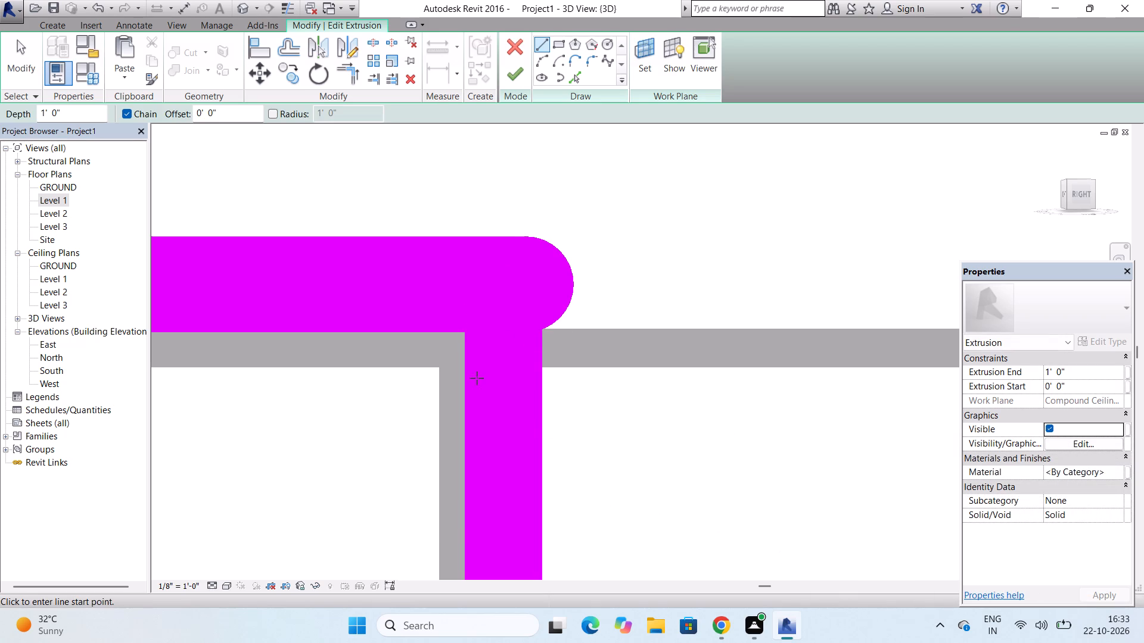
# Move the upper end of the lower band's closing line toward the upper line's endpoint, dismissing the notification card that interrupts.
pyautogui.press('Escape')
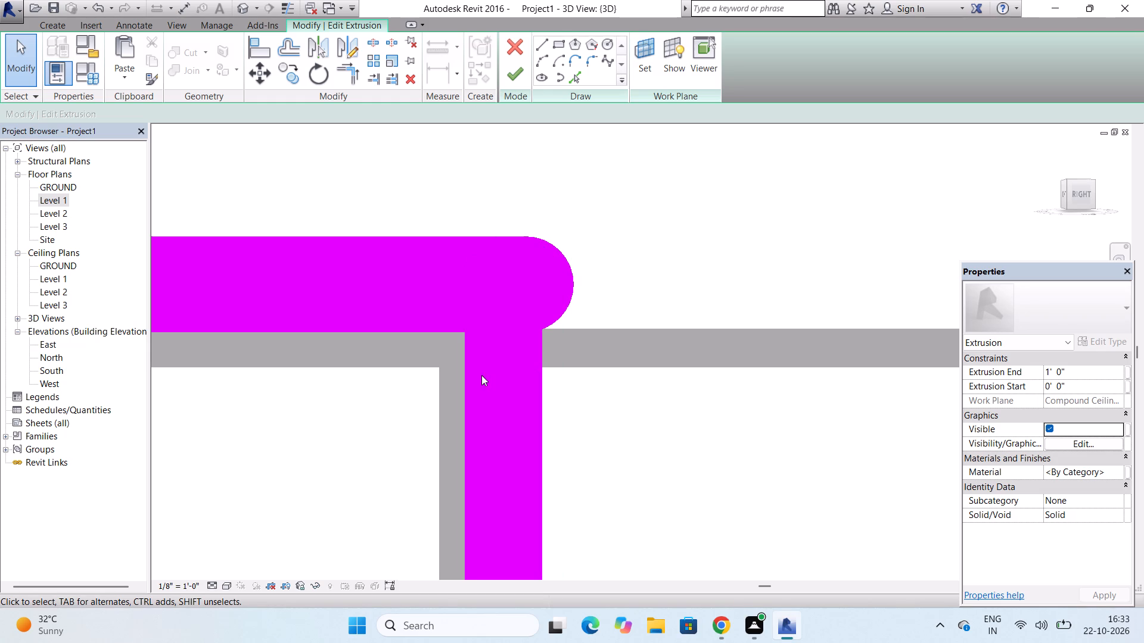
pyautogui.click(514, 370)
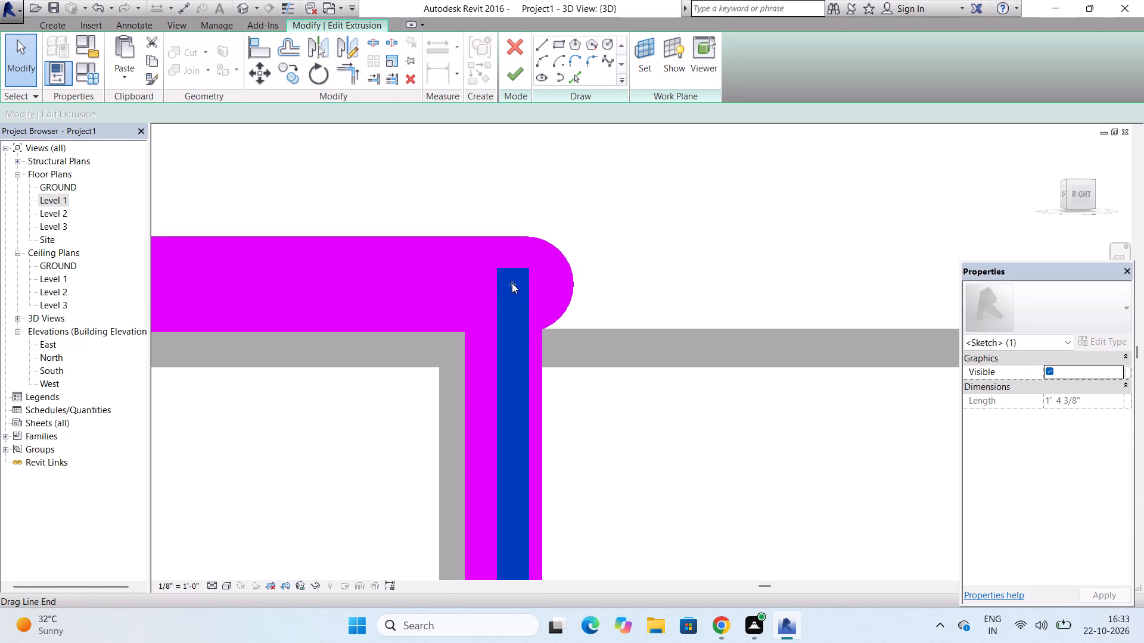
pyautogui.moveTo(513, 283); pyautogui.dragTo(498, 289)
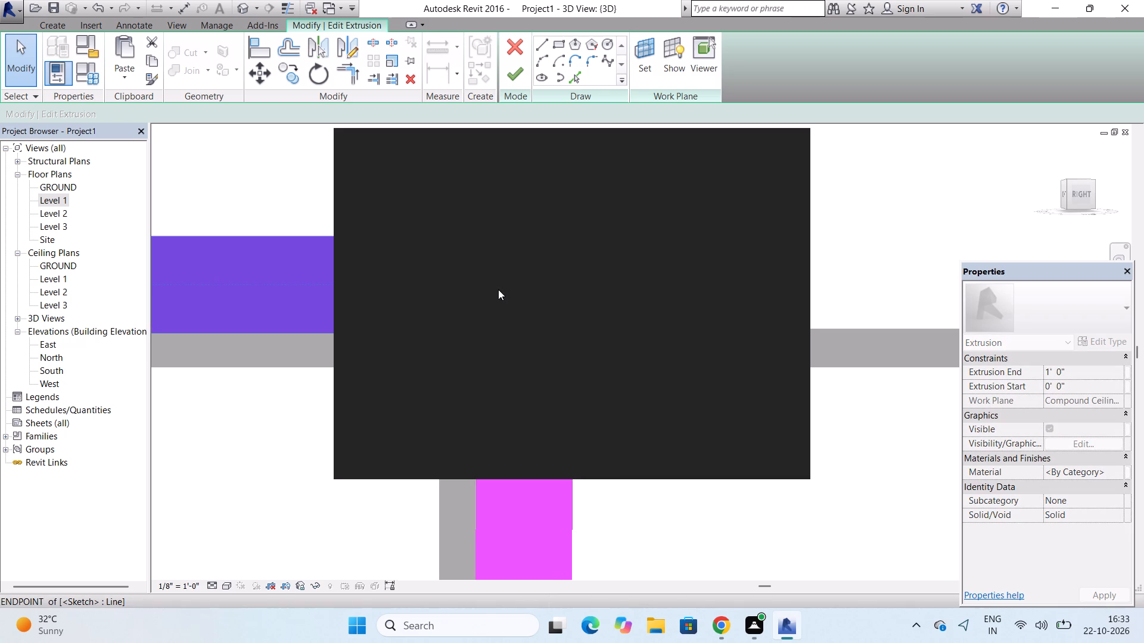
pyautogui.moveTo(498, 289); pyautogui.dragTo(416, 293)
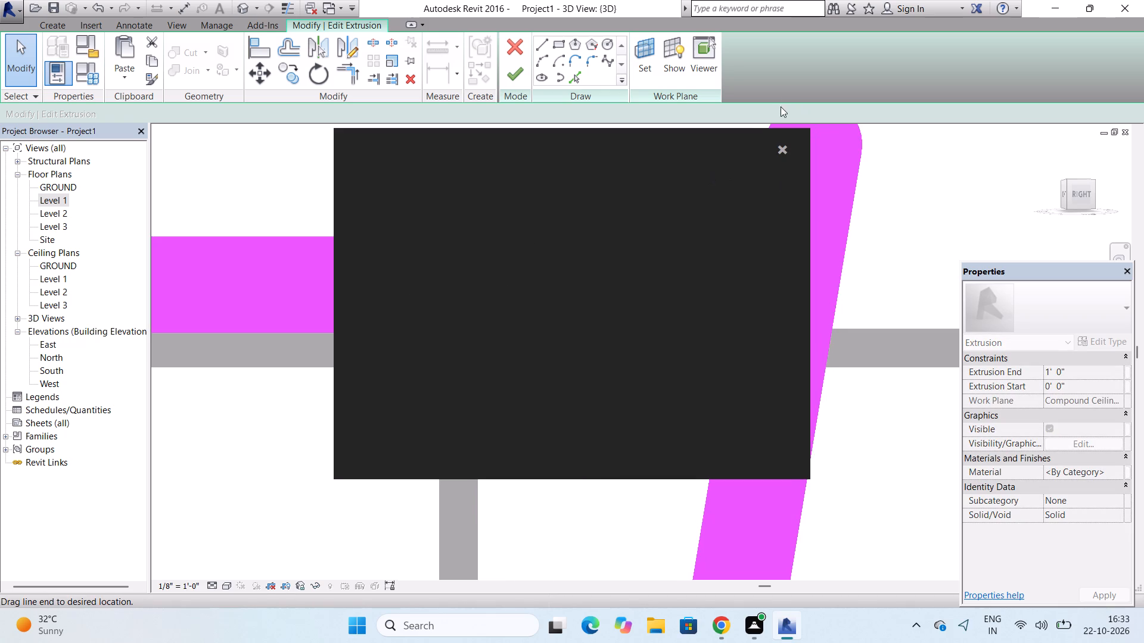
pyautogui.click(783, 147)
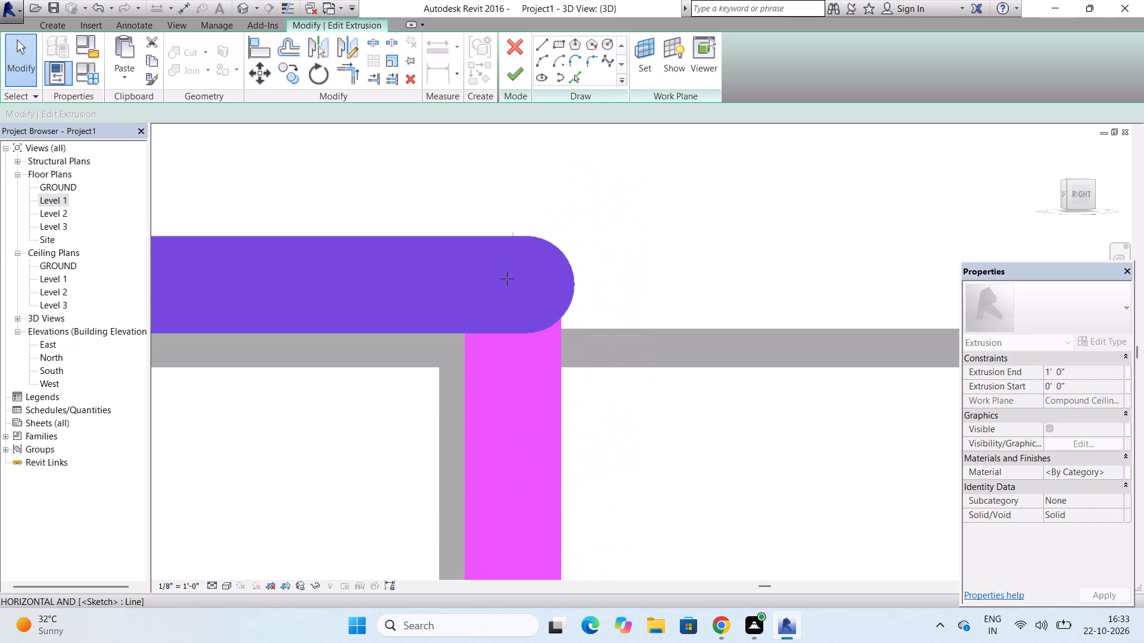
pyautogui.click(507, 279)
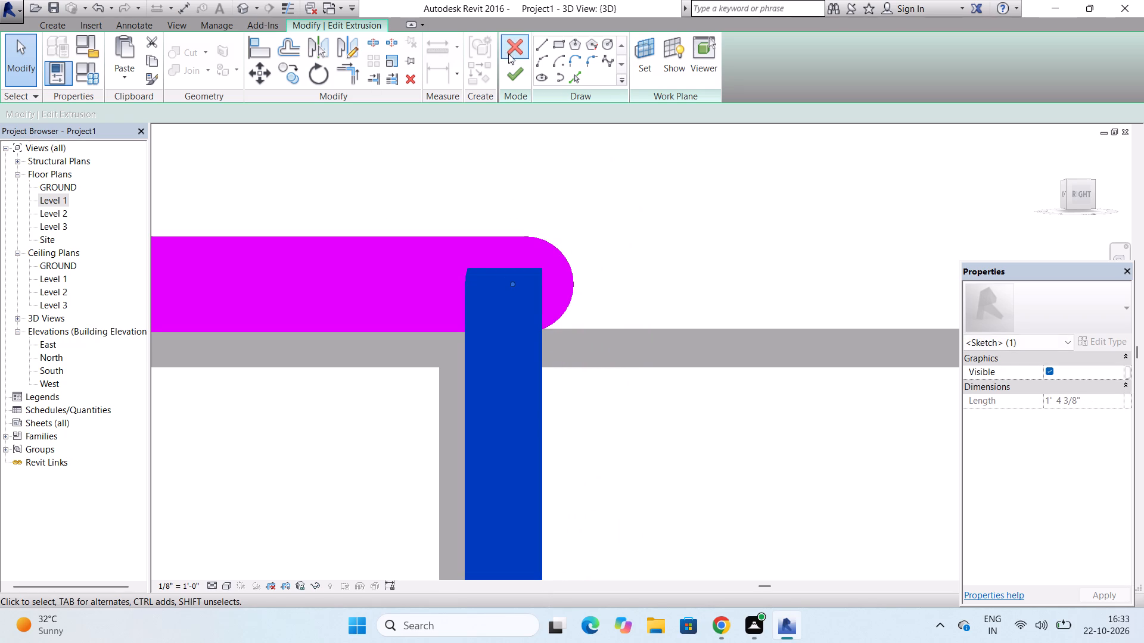
# Try to finish the extrusion sketch, and quit sketching with the edits to the extrusion discarded.
pyautogui.click(515, 70)
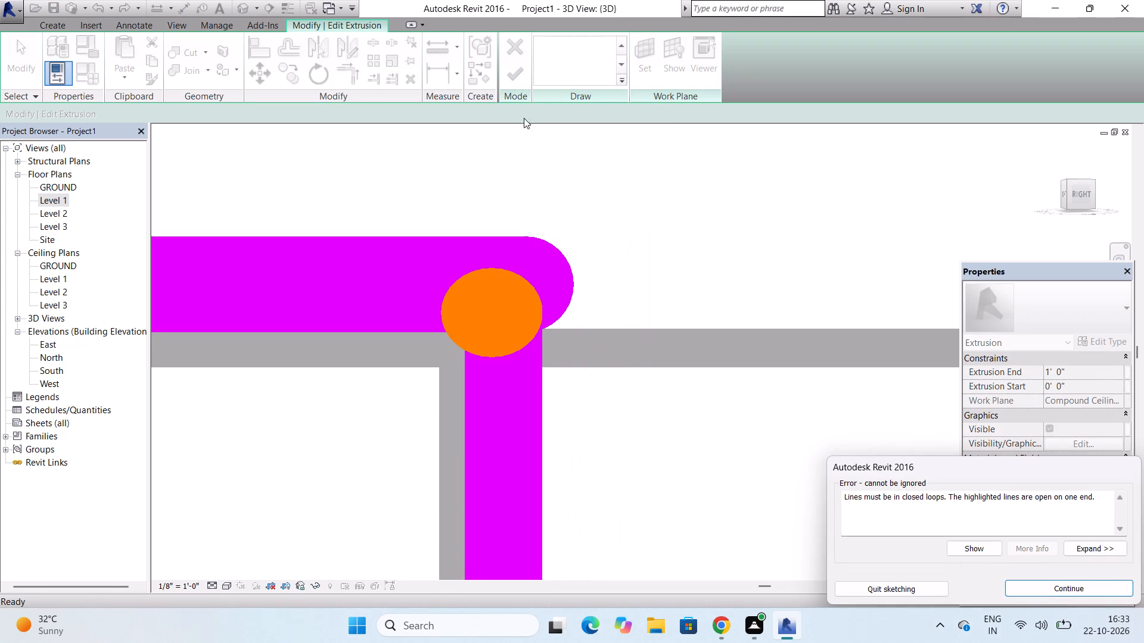
pyautogui.click(889, 585)
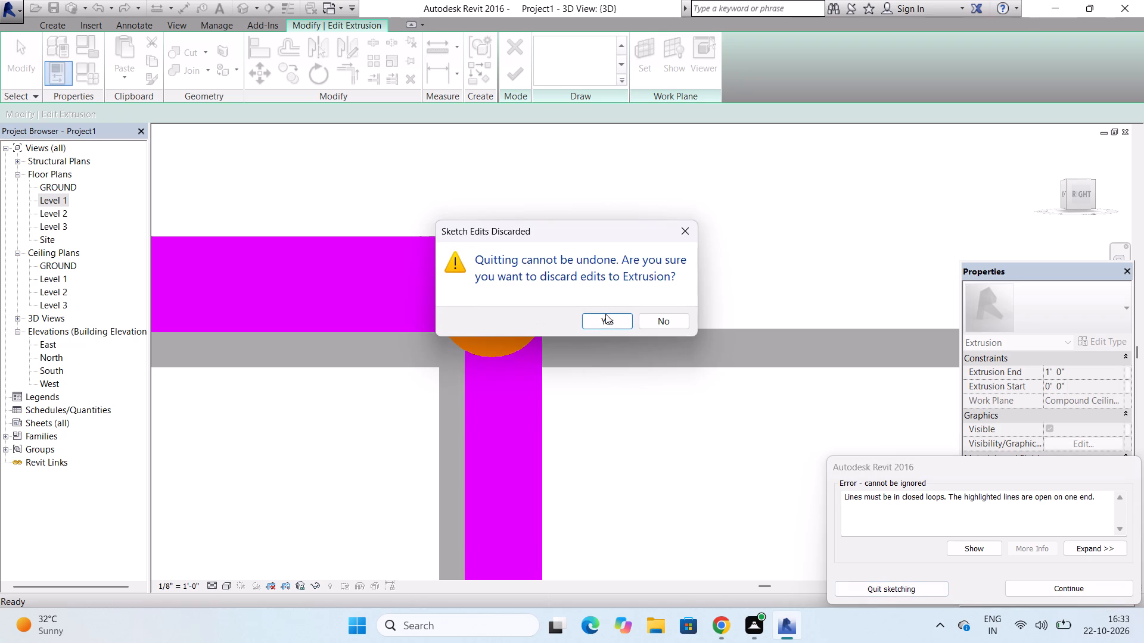
pyautogui.click(607, 316)
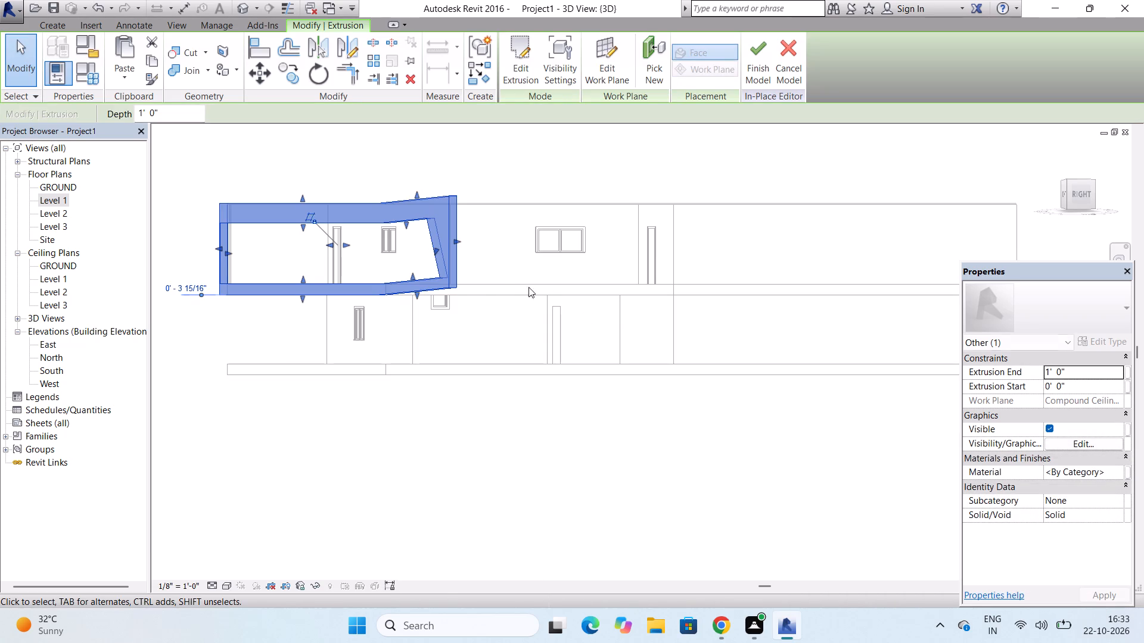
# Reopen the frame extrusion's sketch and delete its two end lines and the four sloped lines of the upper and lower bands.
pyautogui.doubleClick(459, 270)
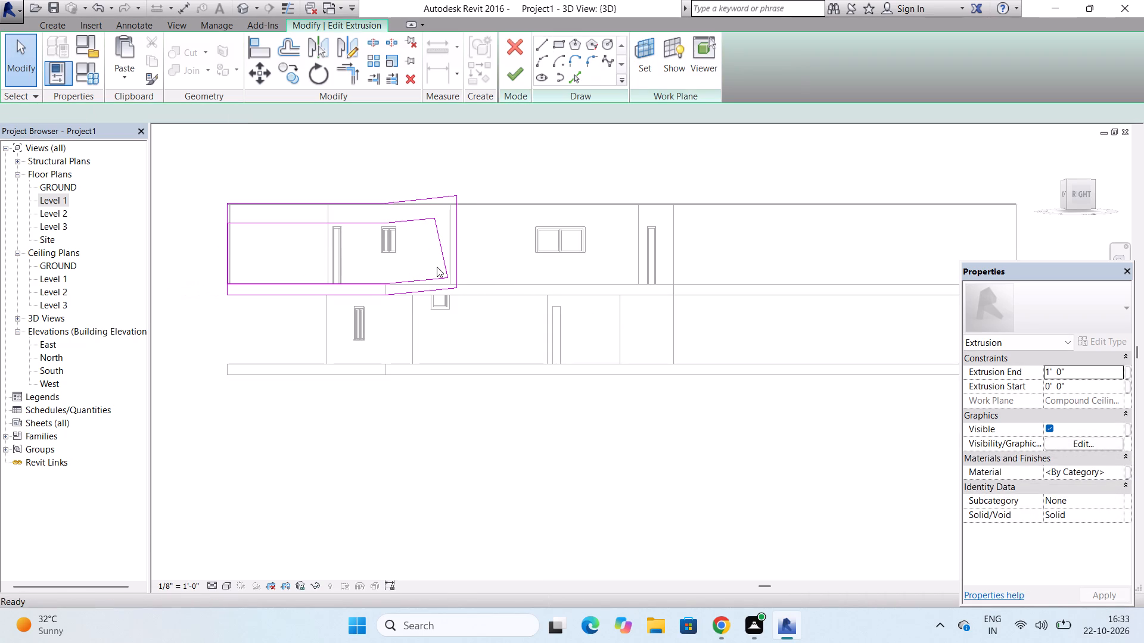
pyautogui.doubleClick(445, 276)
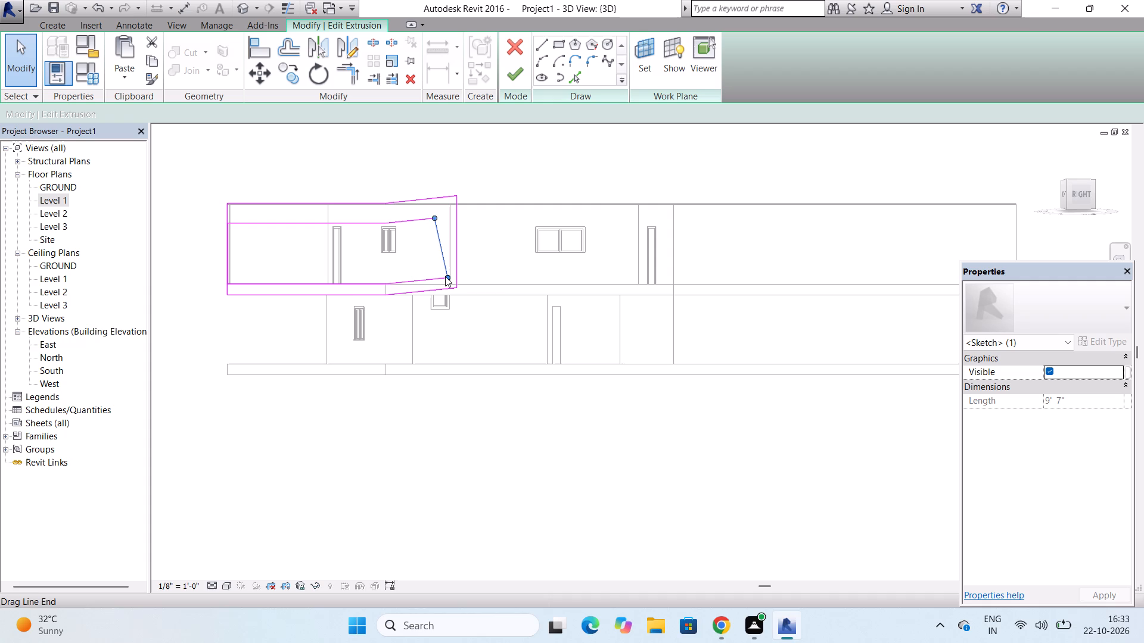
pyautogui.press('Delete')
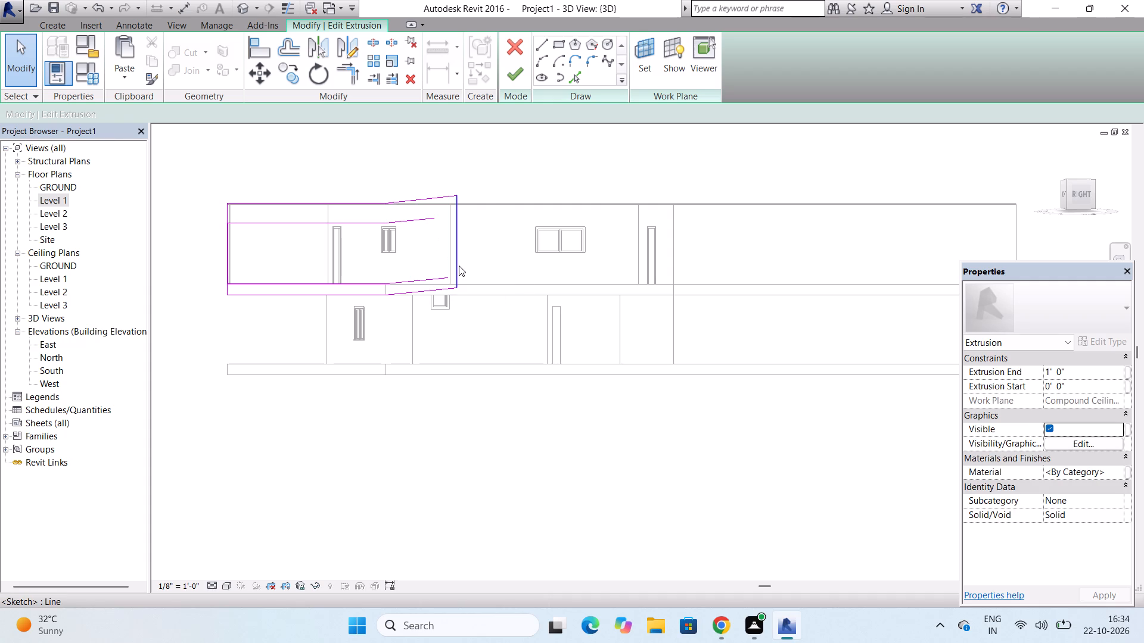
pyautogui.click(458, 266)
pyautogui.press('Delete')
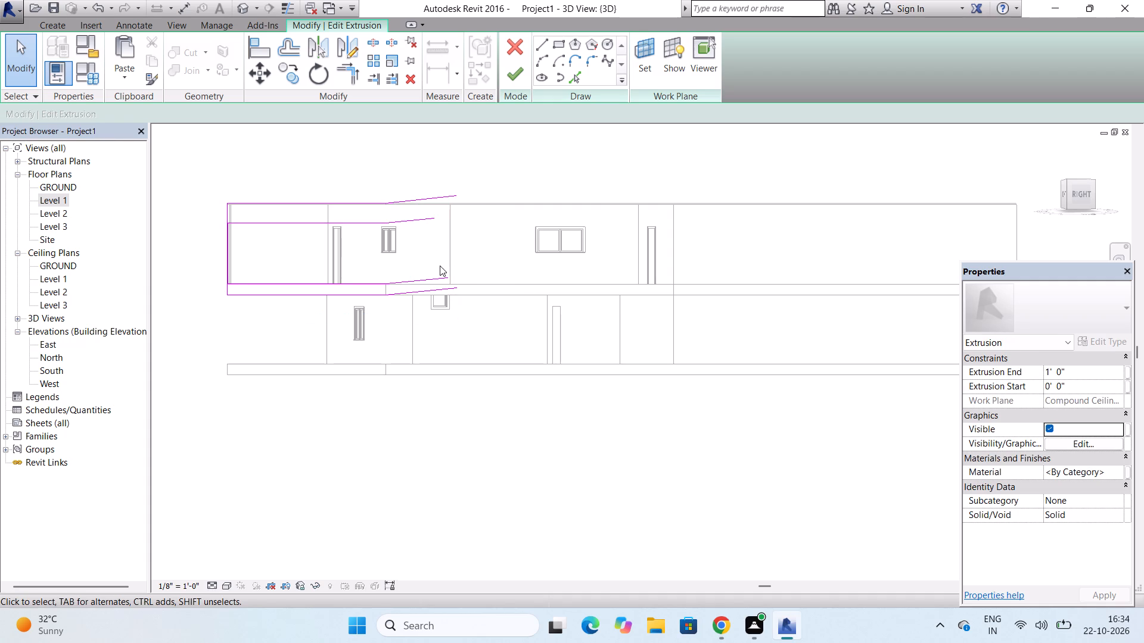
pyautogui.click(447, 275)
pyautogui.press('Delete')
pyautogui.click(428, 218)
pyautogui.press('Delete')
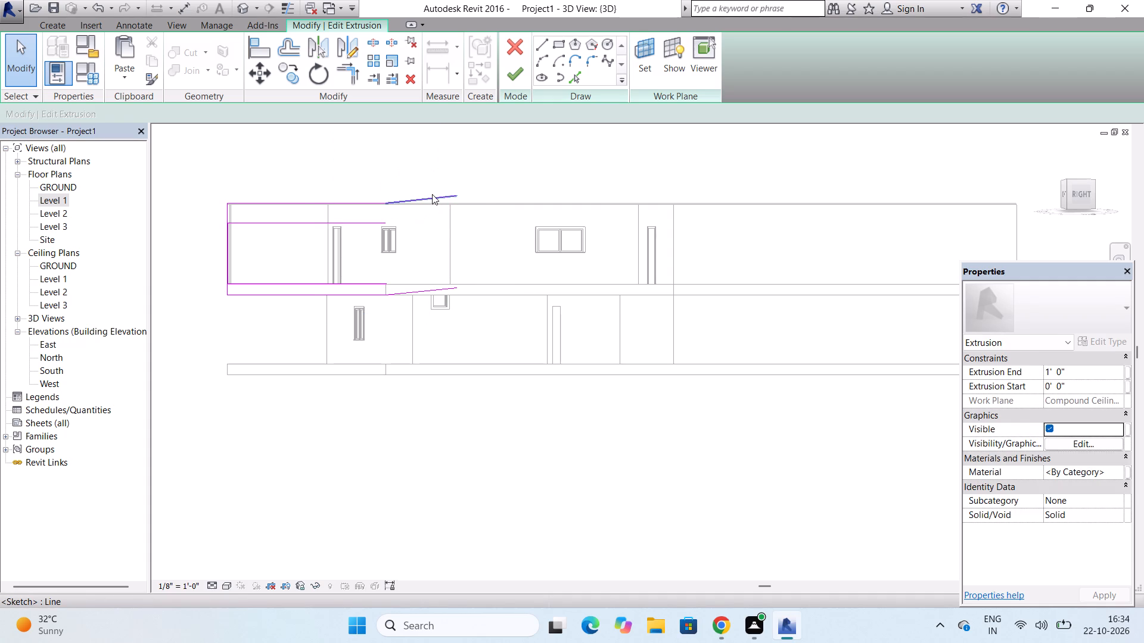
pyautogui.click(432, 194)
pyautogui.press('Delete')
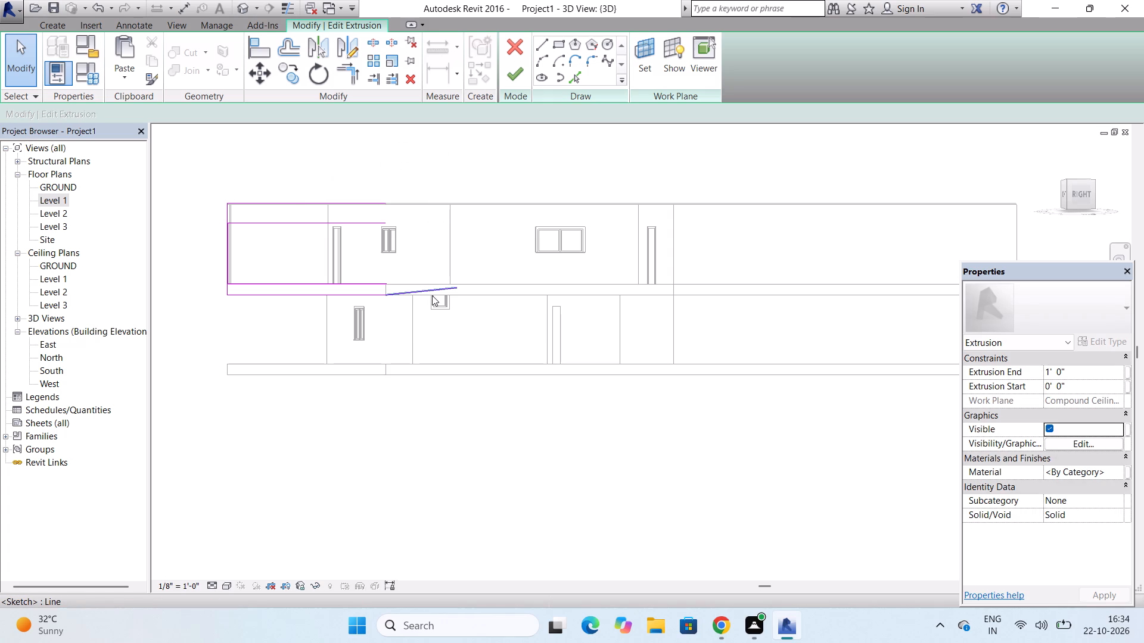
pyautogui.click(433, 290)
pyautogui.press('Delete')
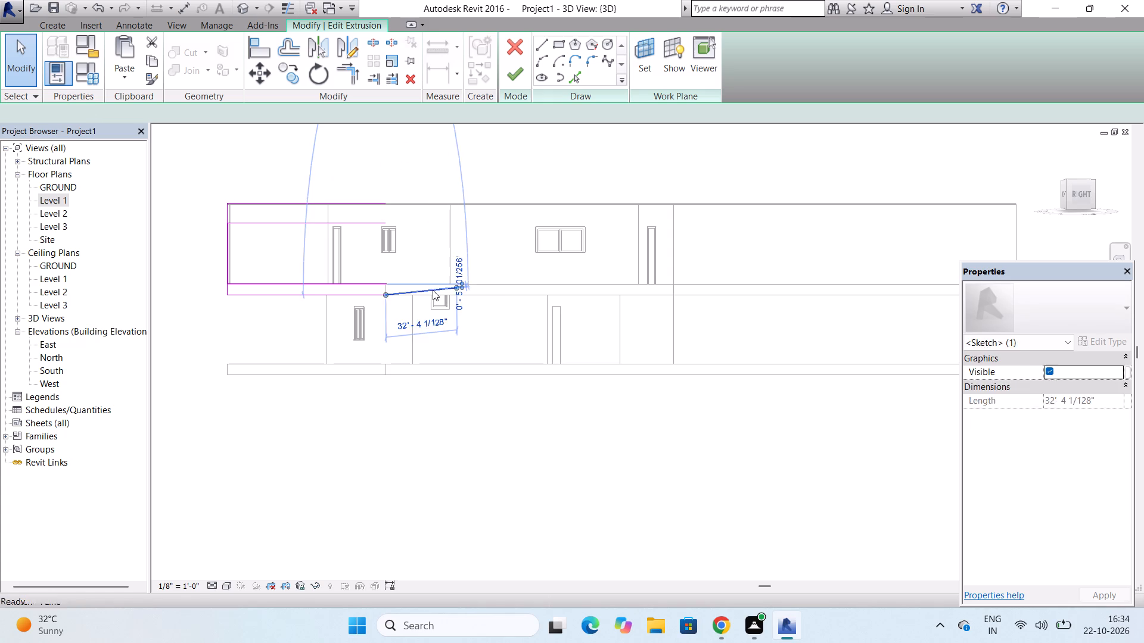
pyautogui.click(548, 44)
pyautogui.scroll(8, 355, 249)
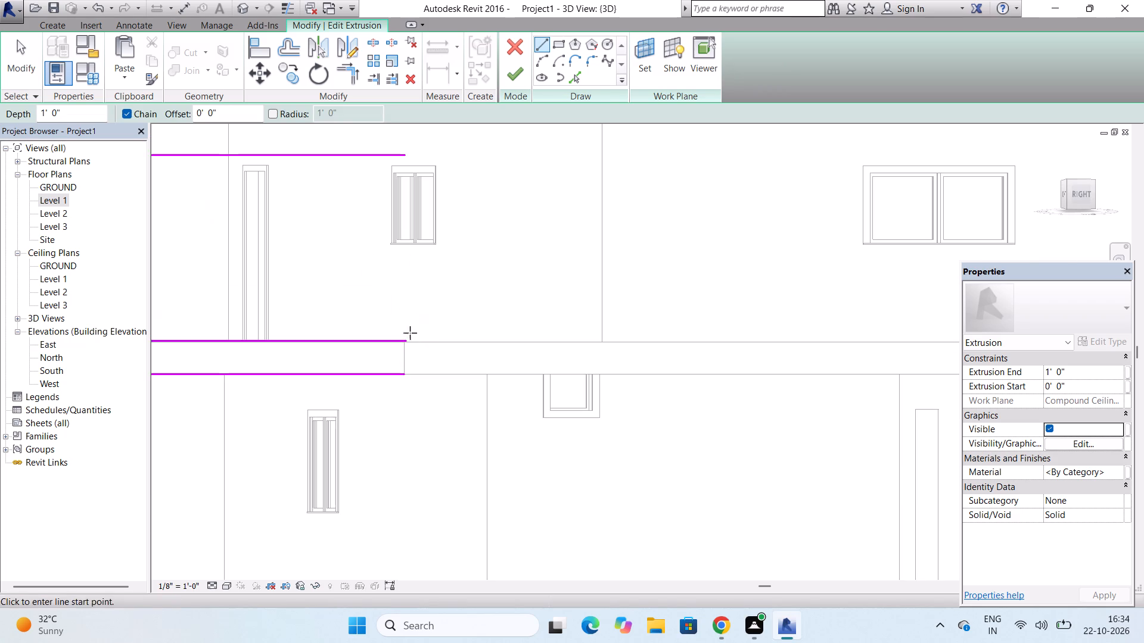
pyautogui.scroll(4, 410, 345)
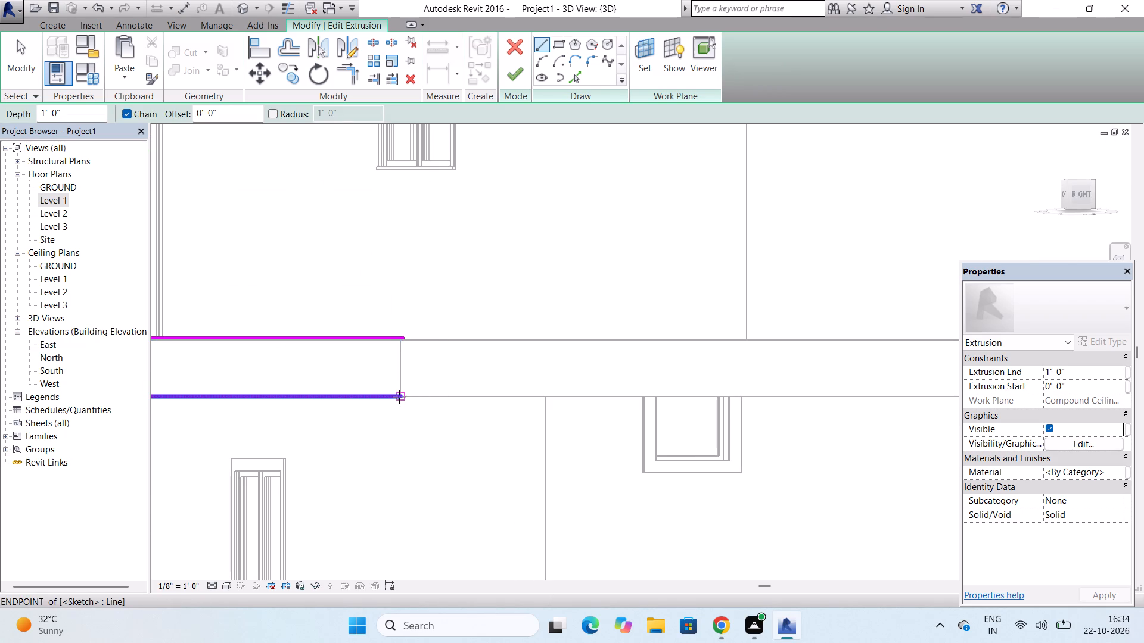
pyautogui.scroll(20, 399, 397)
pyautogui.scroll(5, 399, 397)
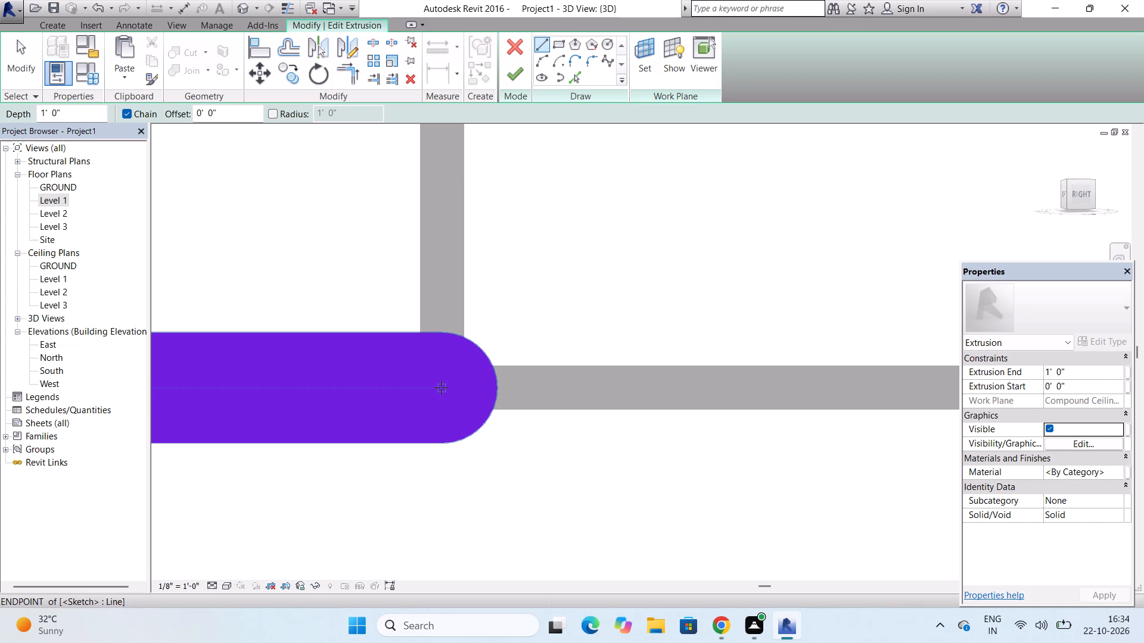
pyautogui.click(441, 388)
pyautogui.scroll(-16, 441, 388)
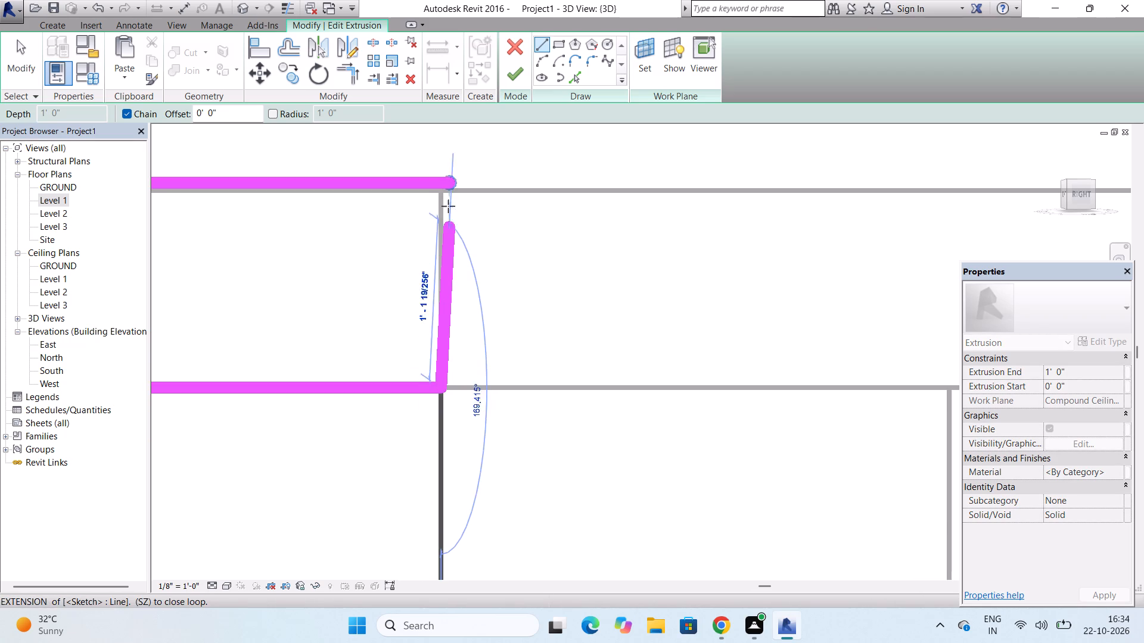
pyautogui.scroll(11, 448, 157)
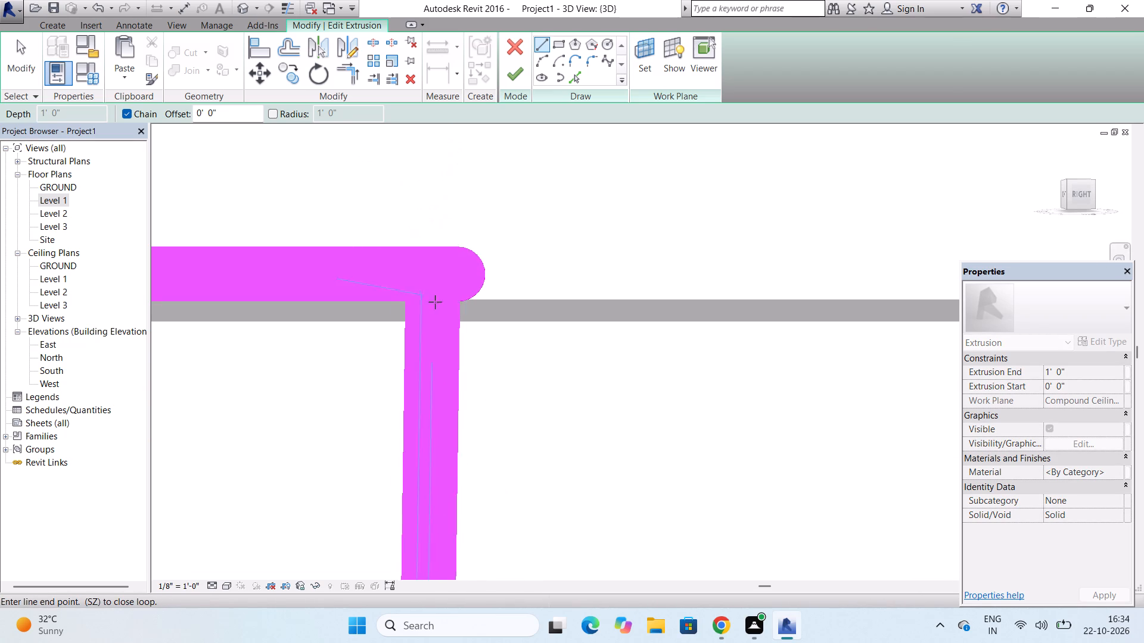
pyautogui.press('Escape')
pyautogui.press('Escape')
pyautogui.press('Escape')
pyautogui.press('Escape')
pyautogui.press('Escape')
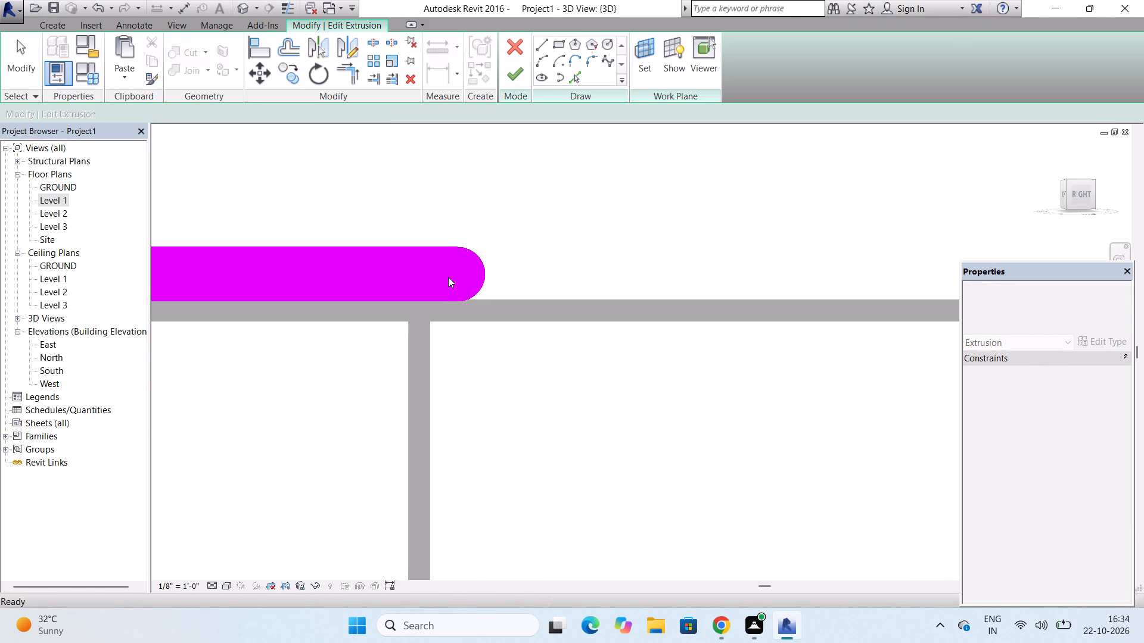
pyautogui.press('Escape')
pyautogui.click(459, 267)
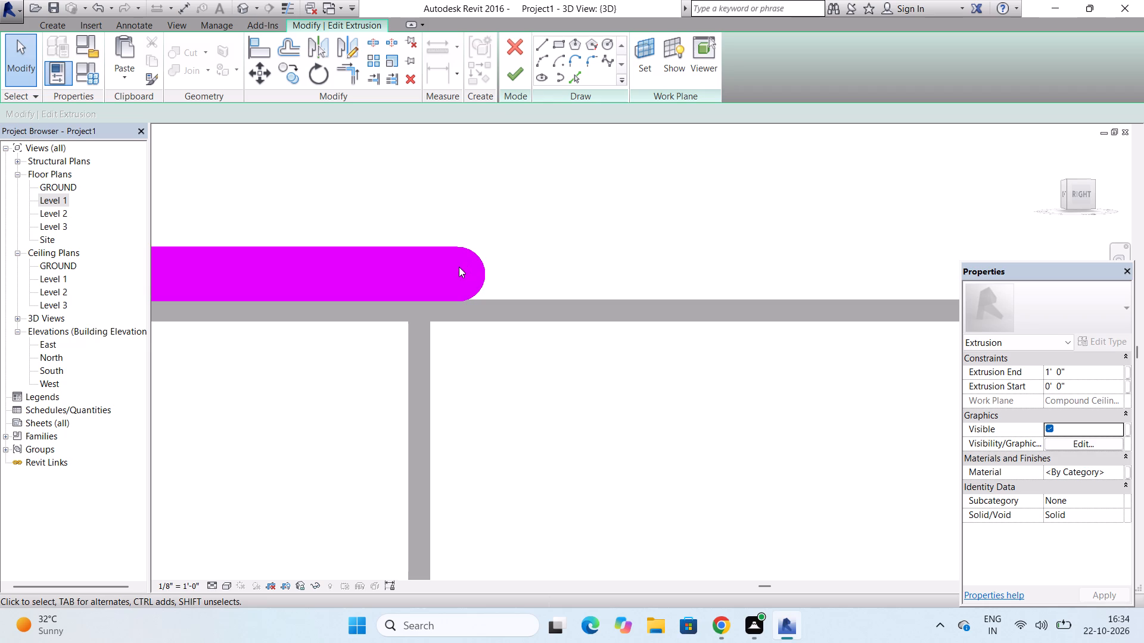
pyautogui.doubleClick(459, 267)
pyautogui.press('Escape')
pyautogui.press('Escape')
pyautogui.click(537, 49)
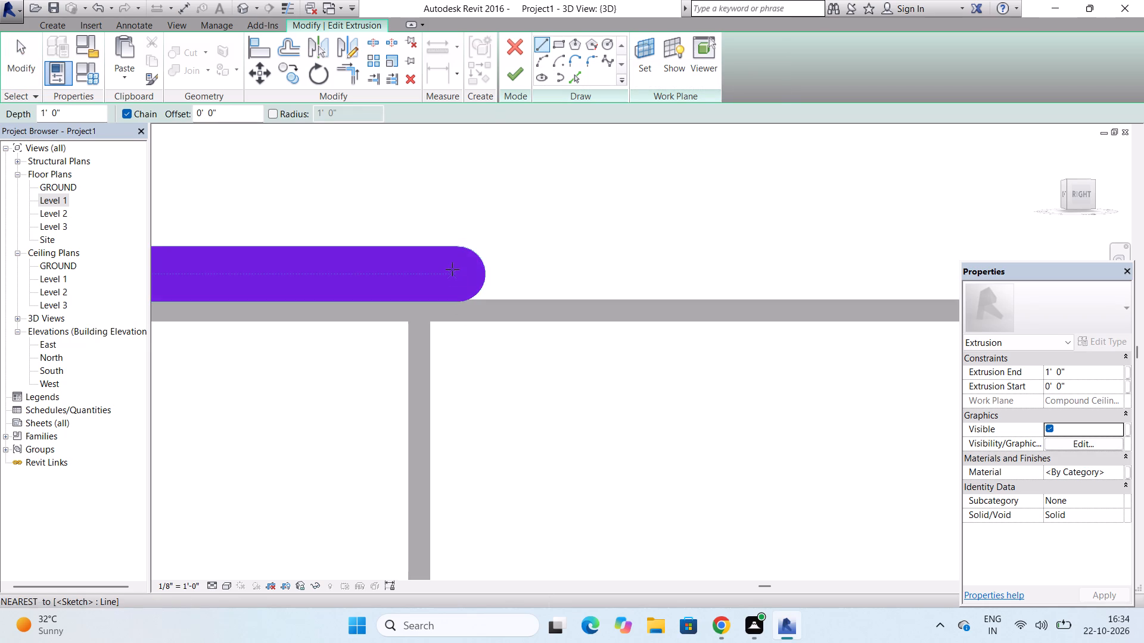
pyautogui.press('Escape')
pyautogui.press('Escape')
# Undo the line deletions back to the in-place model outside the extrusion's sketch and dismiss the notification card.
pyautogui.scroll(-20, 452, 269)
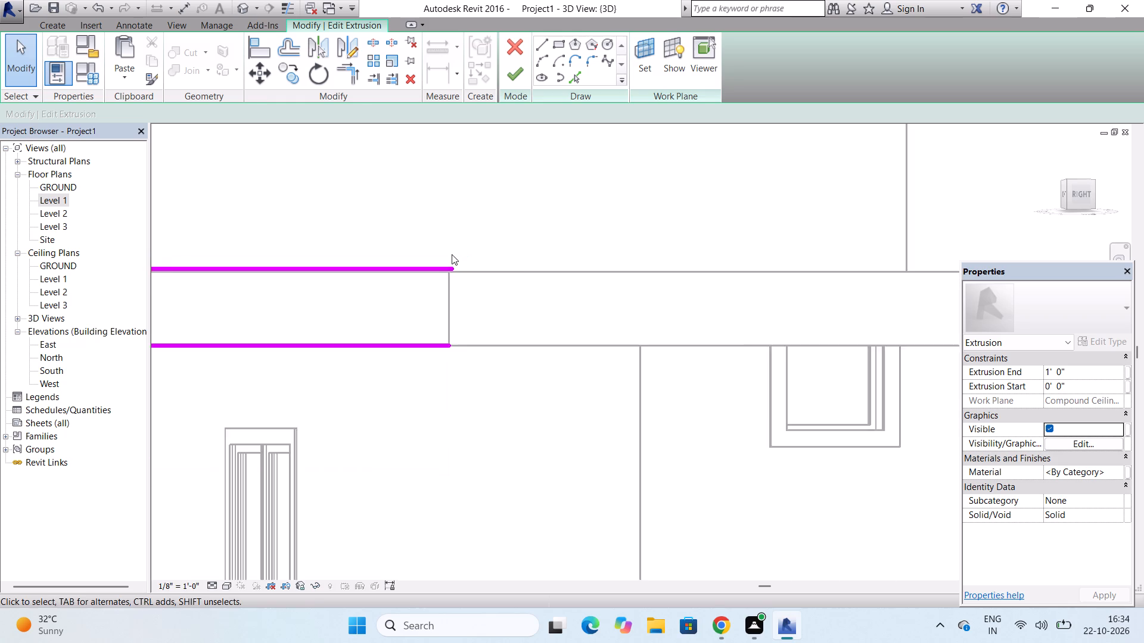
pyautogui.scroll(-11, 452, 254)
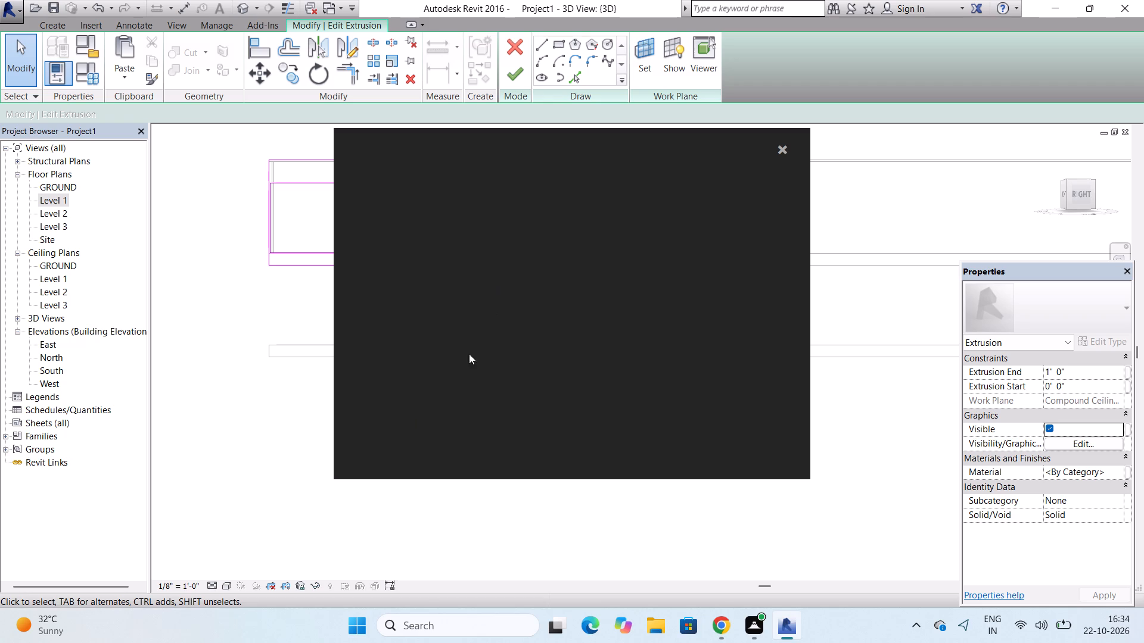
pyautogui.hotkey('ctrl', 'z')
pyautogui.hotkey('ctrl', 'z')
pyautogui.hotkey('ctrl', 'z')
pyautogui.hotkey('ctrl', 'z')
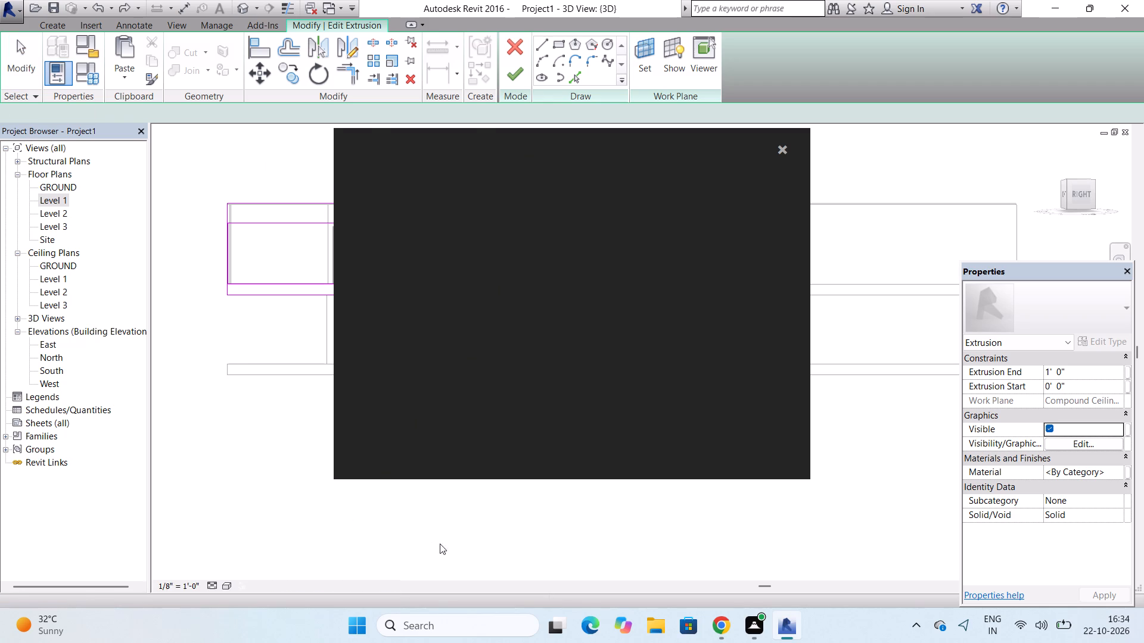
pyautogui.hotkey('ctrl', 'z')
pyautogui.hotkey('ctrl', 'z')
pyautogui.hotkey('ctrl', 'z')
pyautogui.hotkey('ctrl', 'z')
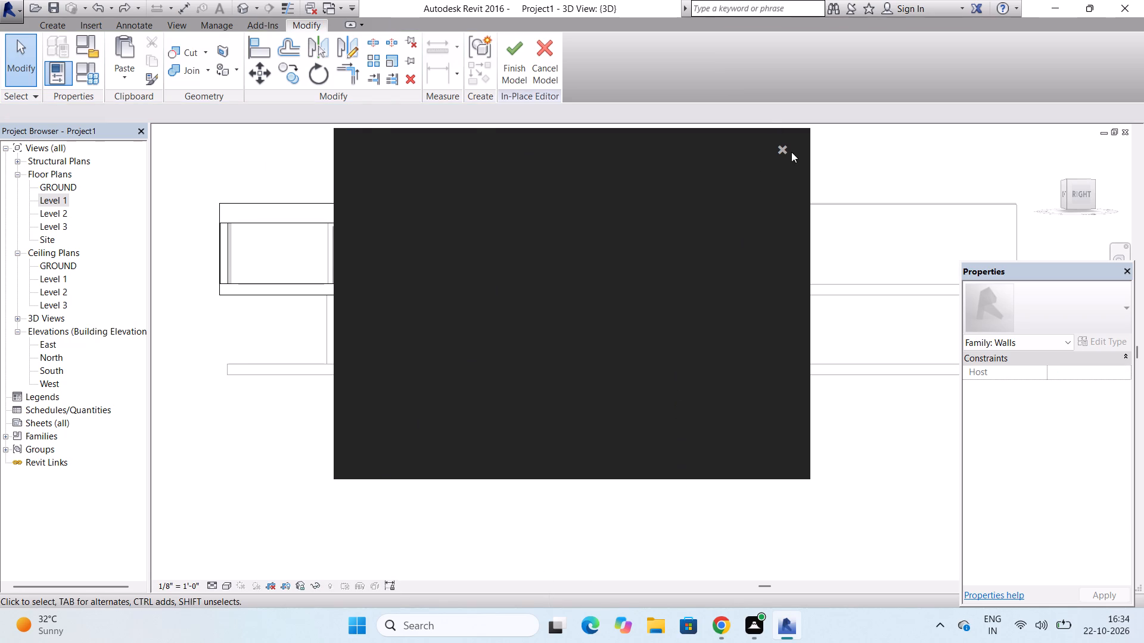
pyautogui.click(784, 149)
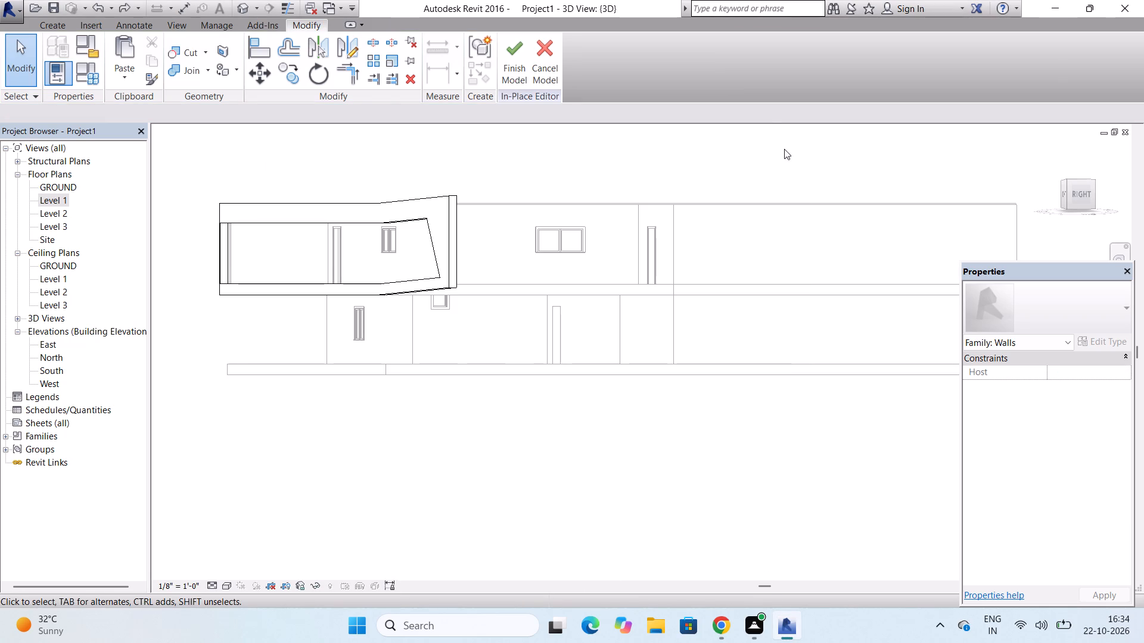
# Delete the whole extruded frame around the upper storey from the in-place model.
pyautogui.scroll(8, 442, 235)
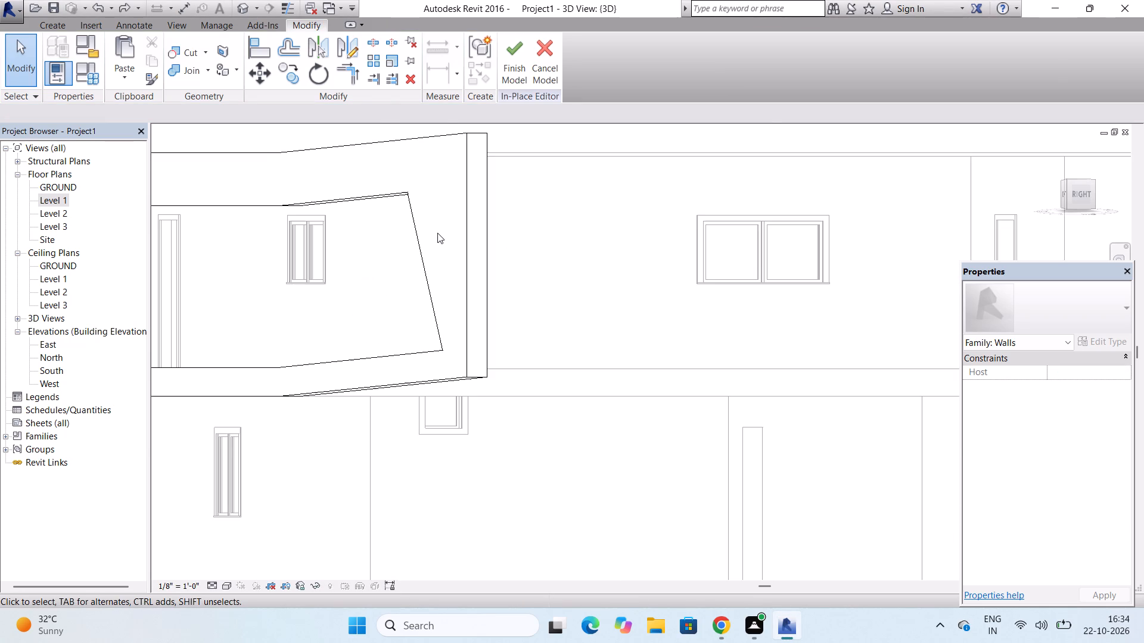
pyautogui.click(473, 269)
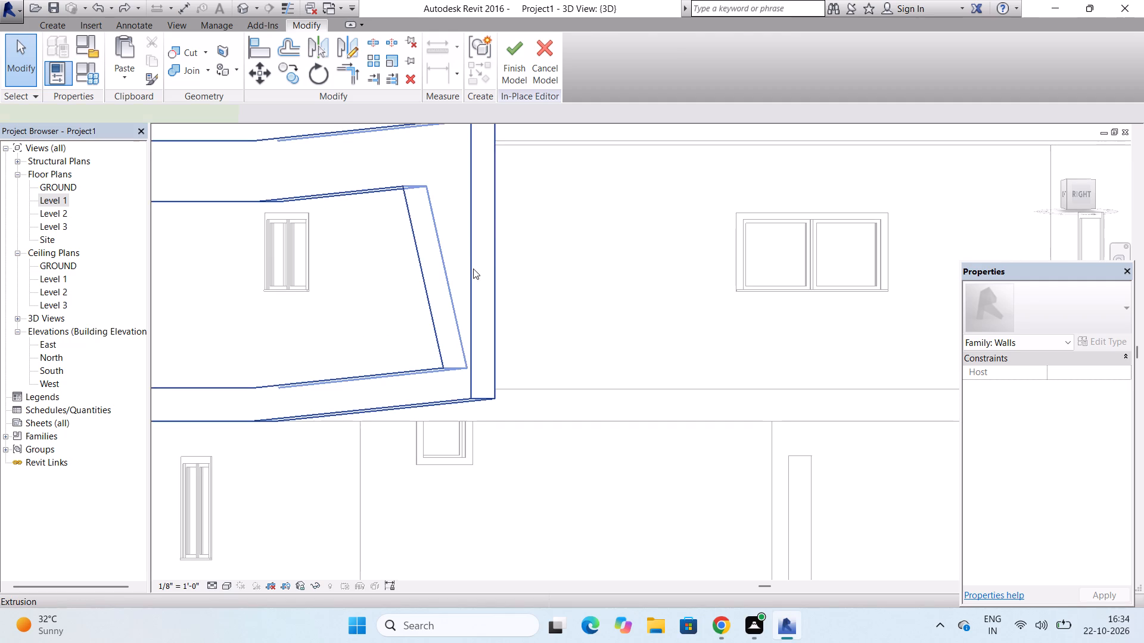
pyautogui.press('Delete')
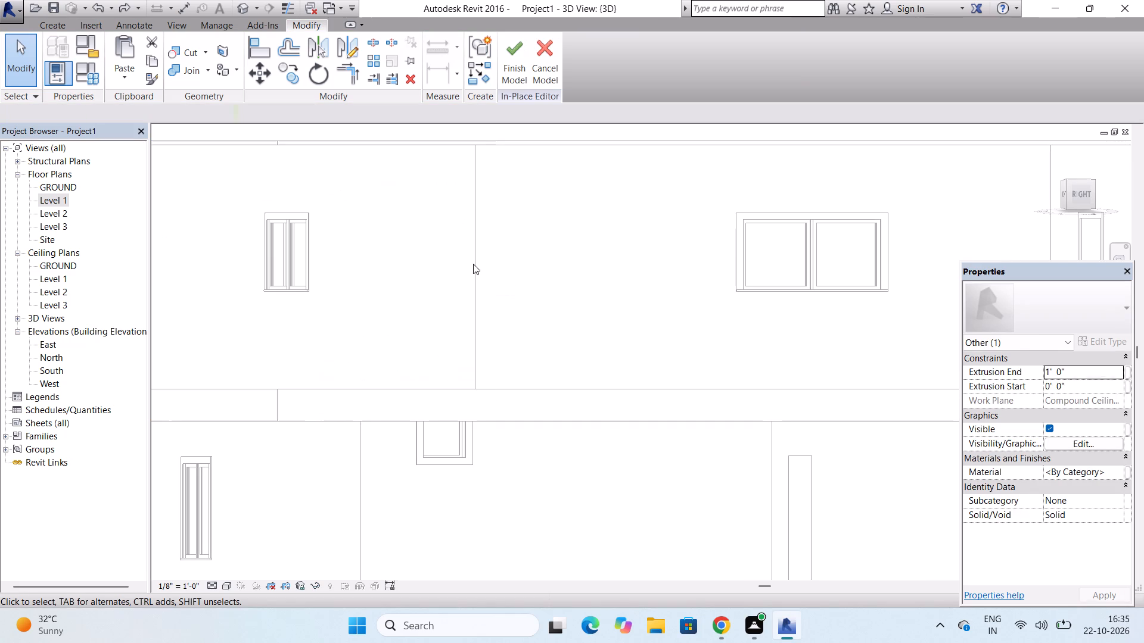
pyautogui.scroll(-10, 459, 295)
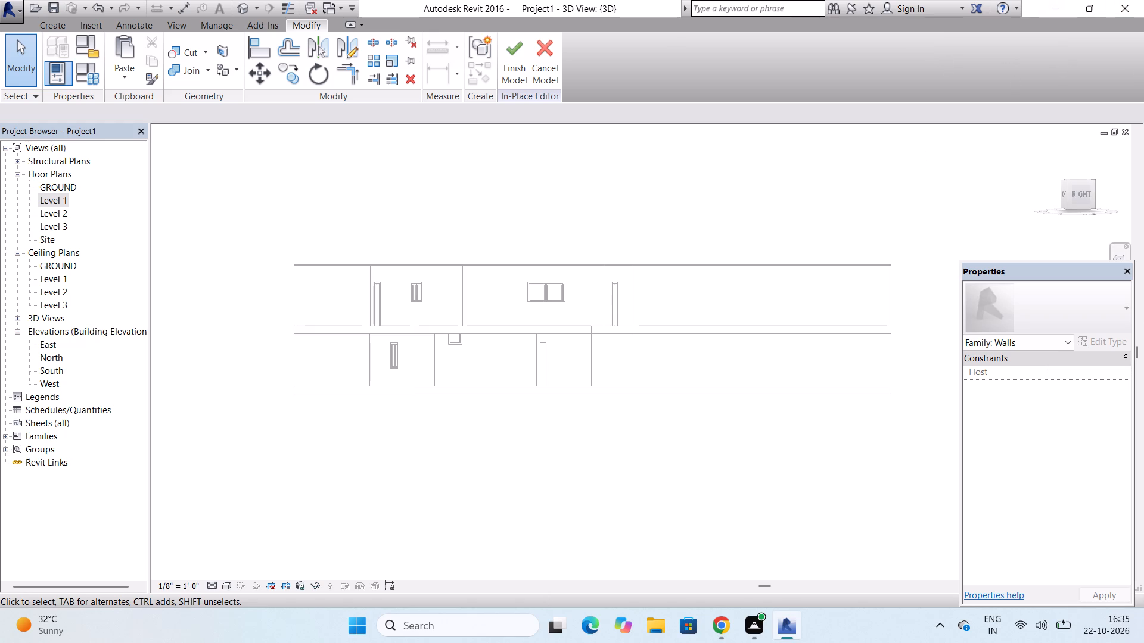
# Finish the emptied in-place model and agree to have its empty family deleted.
pyautogui.click(526, 70)
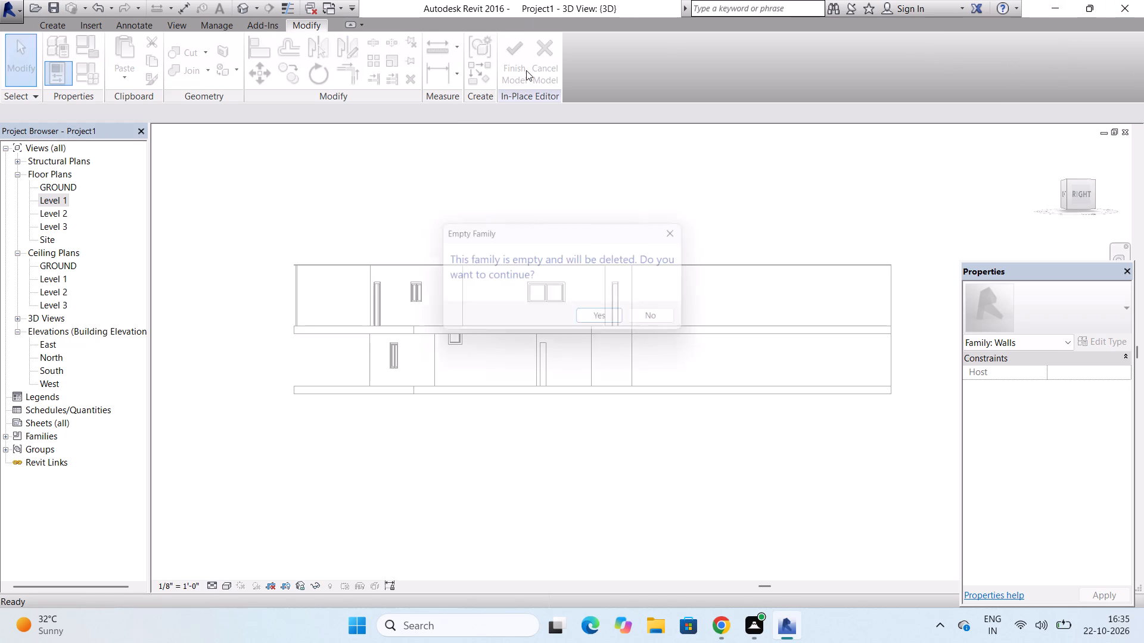
pyautogui.click(603, 323)
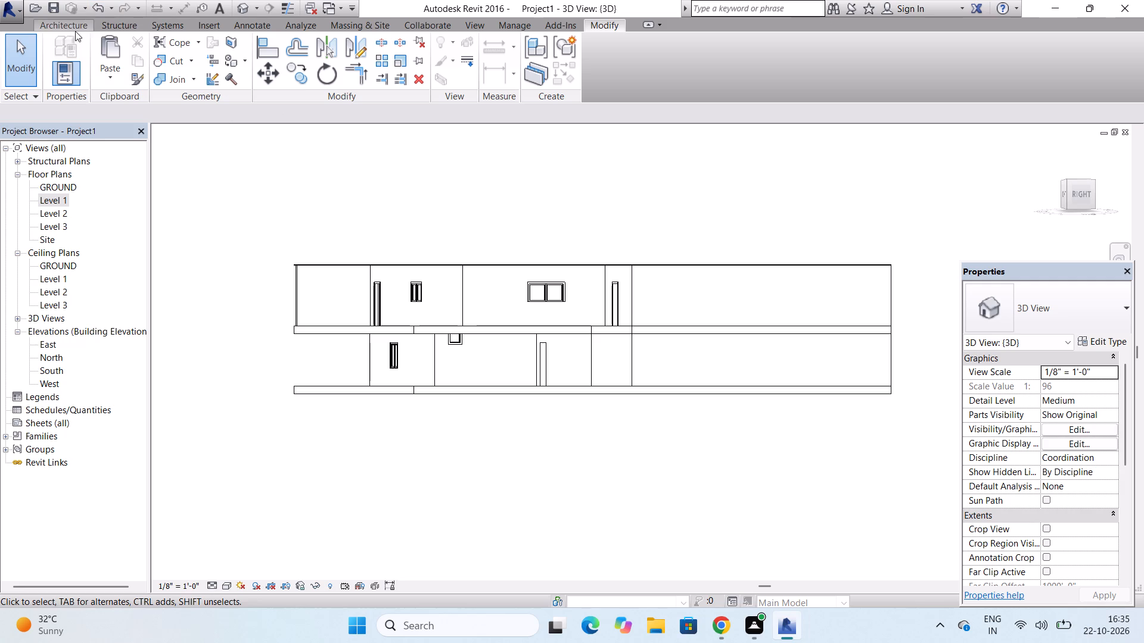
# Start a new in-place model component in the Walls category, accepting the suggested name.
pyautogui.click(74, 19)
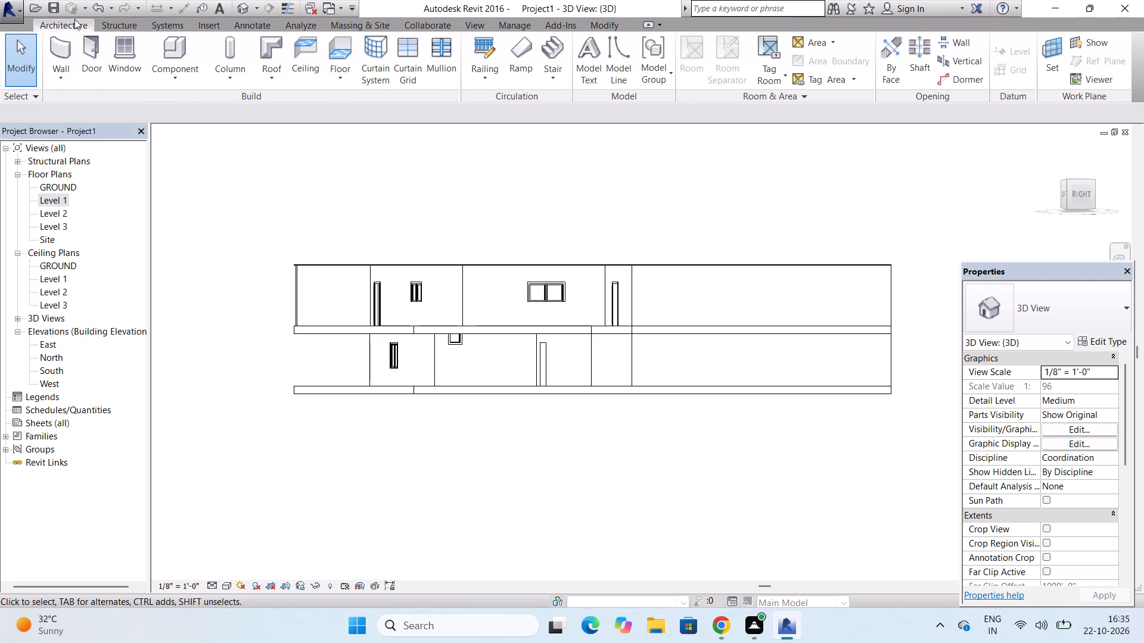
pyautogui.click(182, 71)
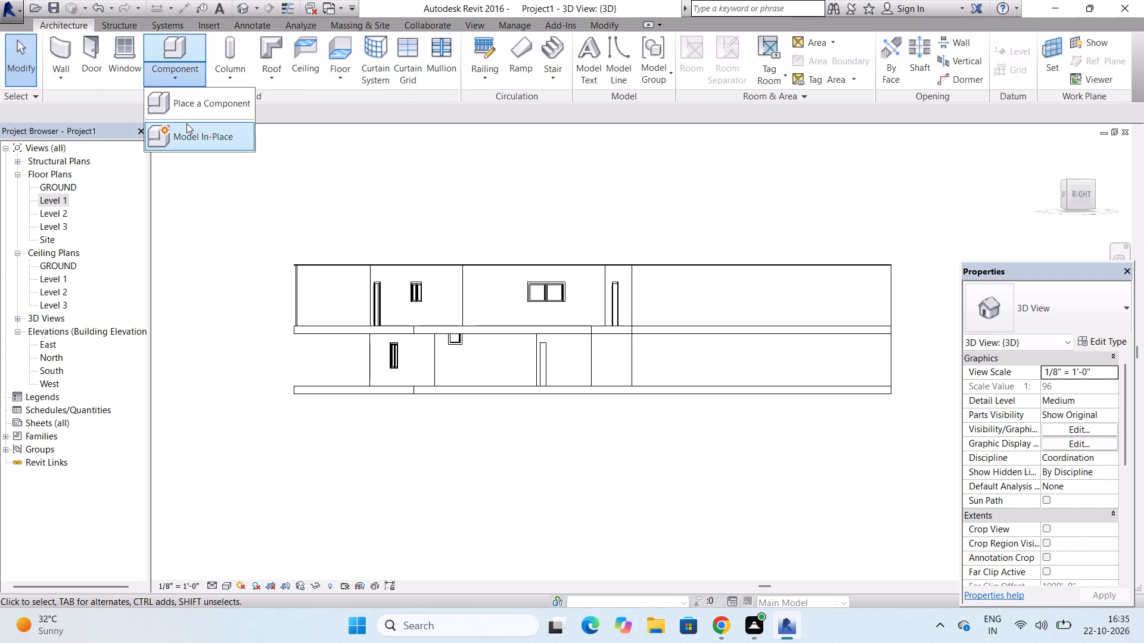
pyautogui.click(186, 123)
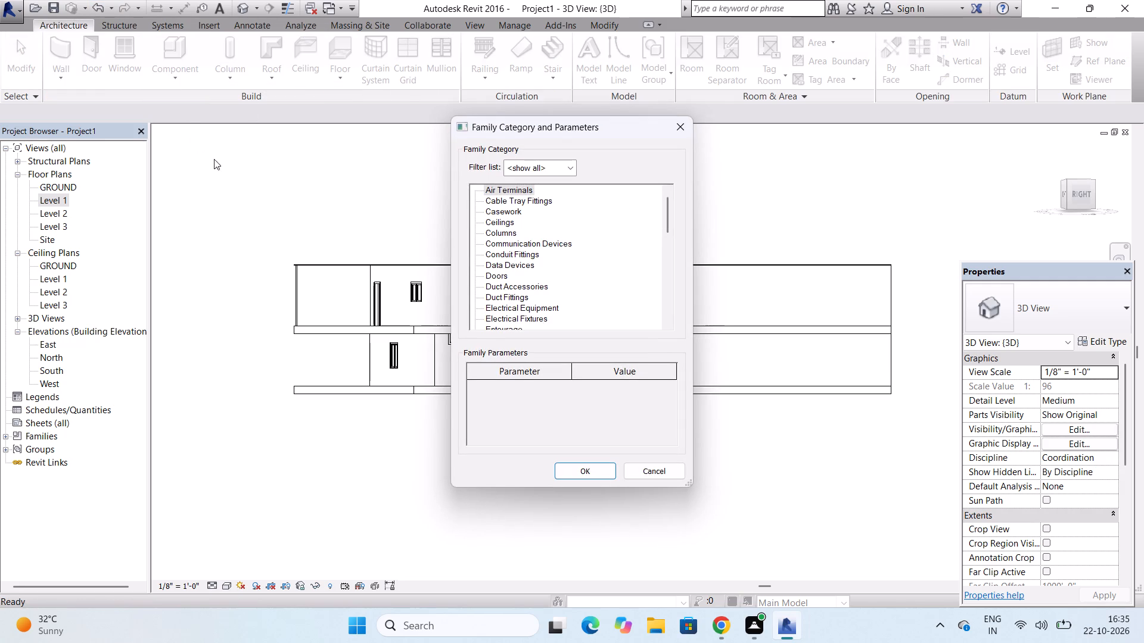
pyautogui.scroll(-11, 594, 203)
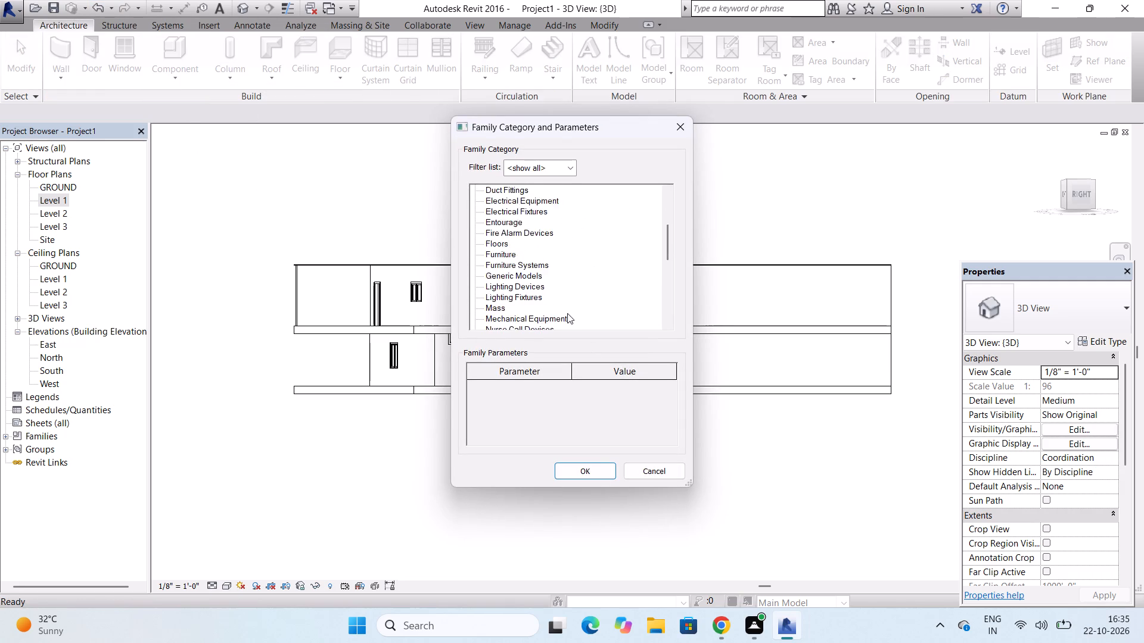
pyautogui.scroll(-20, 567, 313)
pyautogui.scroll(-8, 567, 313)
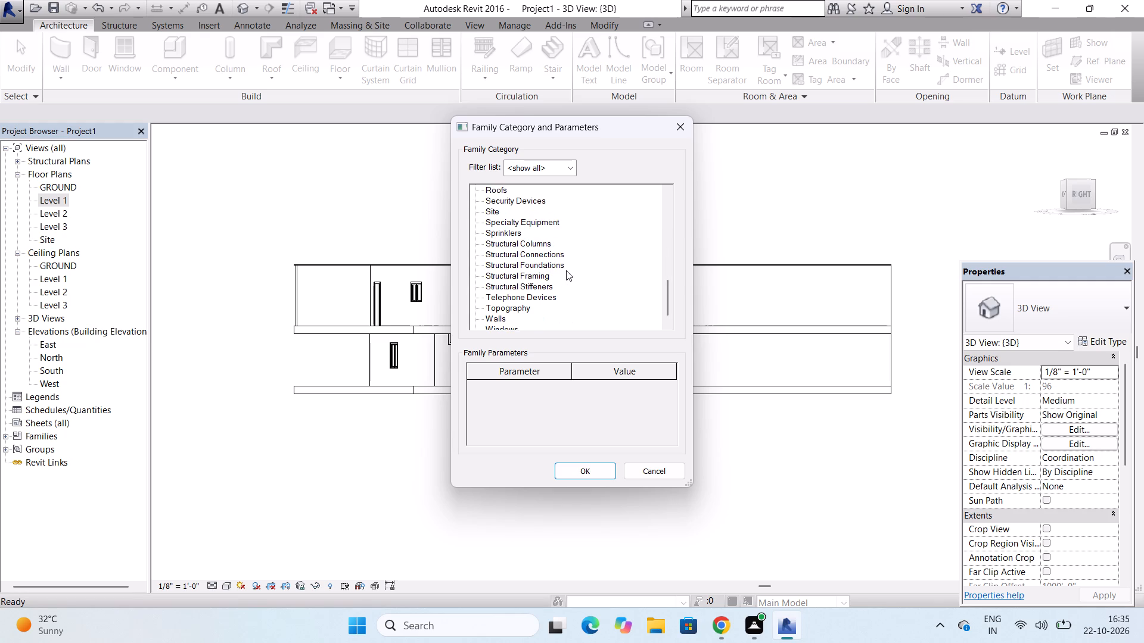
pyautogui.scroll(-6, 566, 270)
pyautogui.click(495, 309)
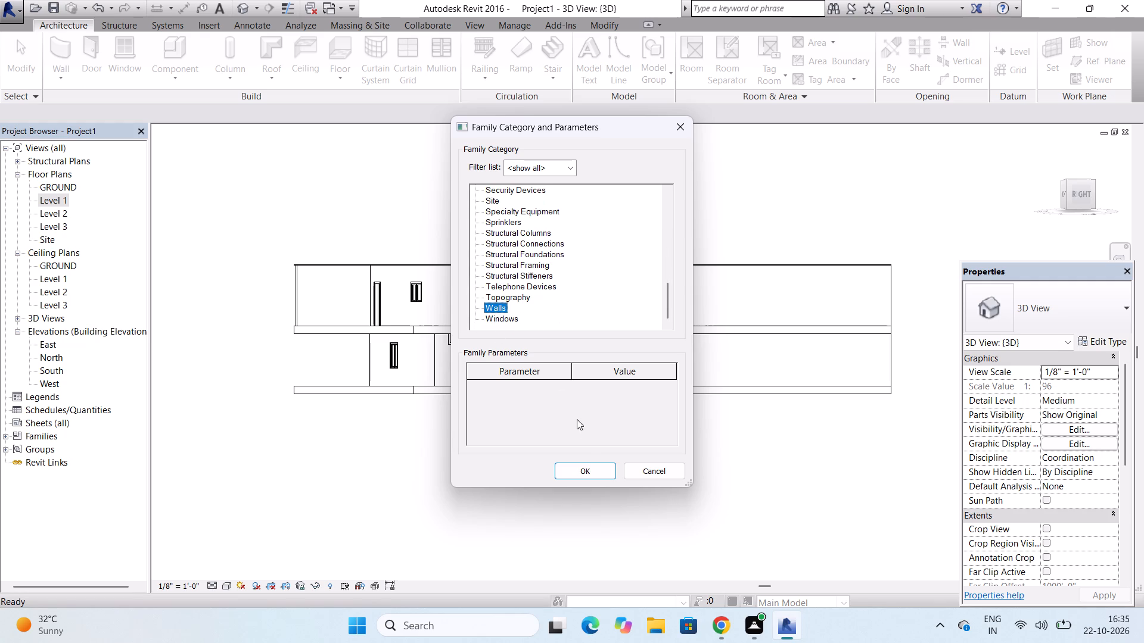
pyautogui.click(586, 463)
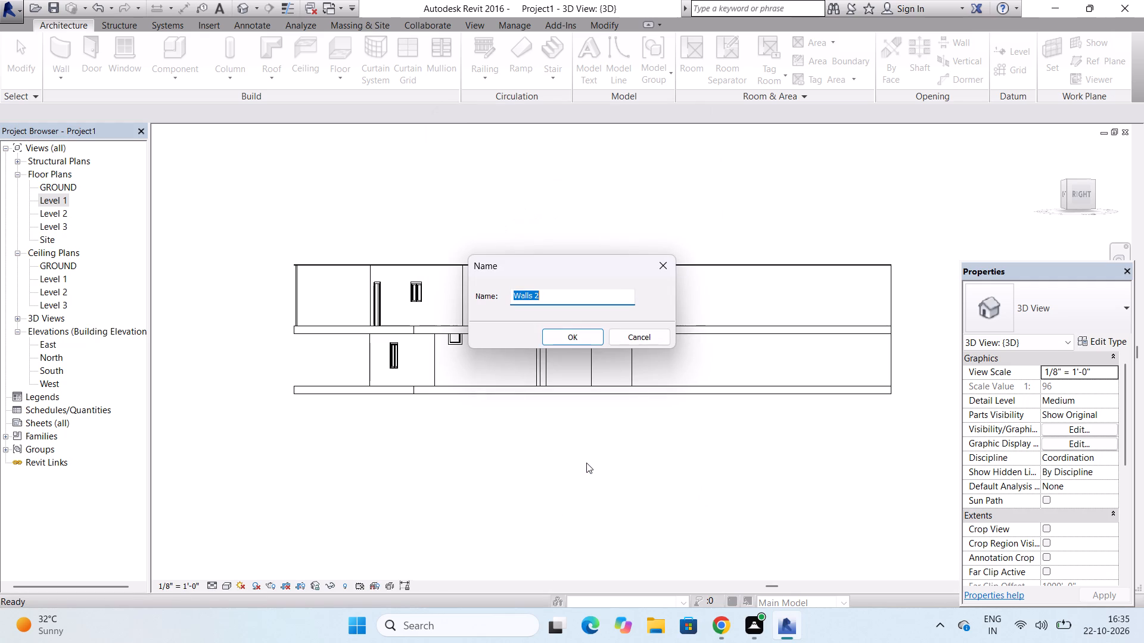
pyautogui.click(574, 333)
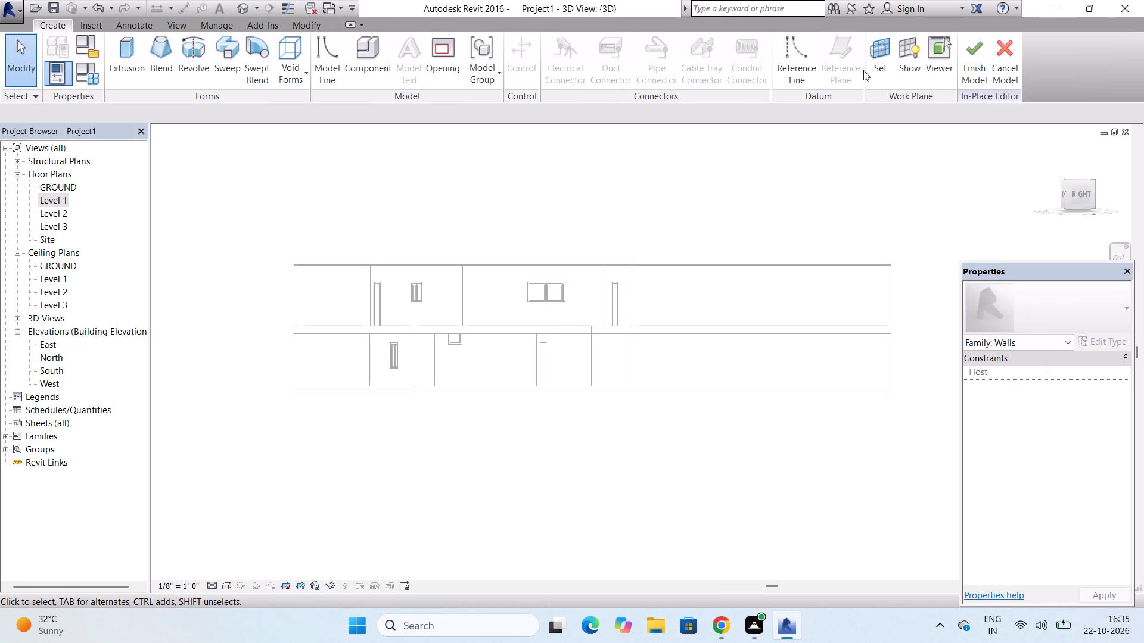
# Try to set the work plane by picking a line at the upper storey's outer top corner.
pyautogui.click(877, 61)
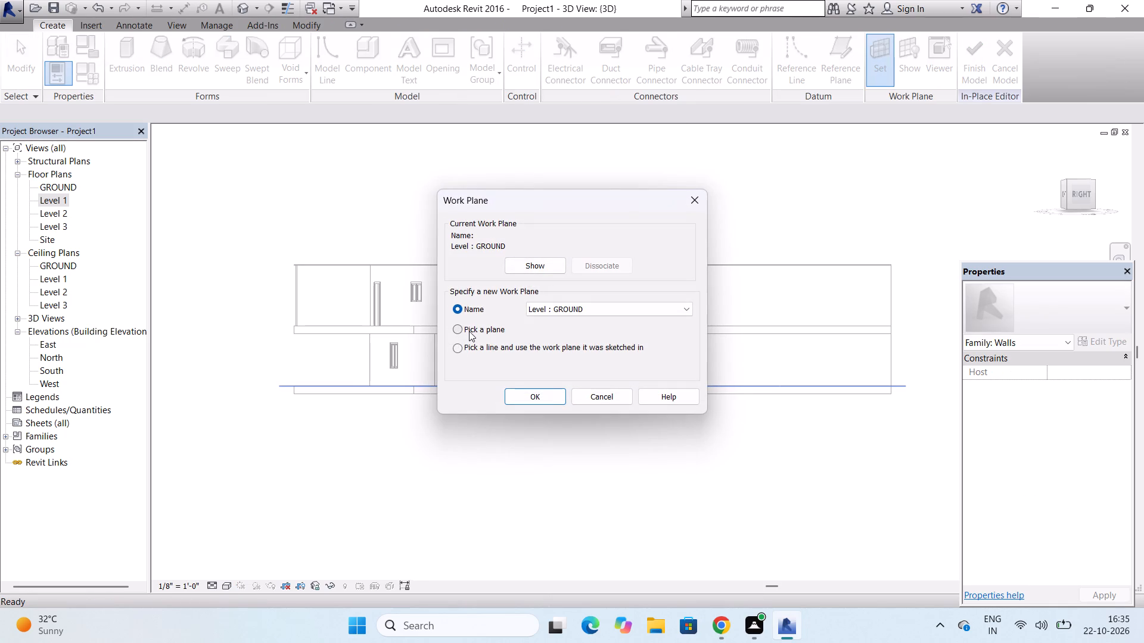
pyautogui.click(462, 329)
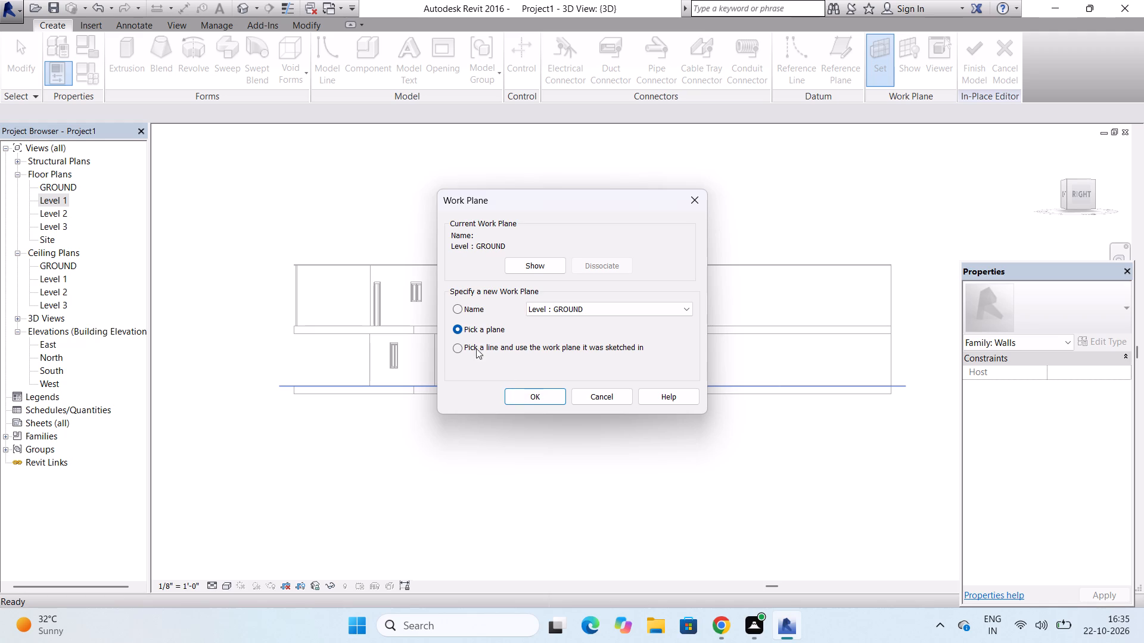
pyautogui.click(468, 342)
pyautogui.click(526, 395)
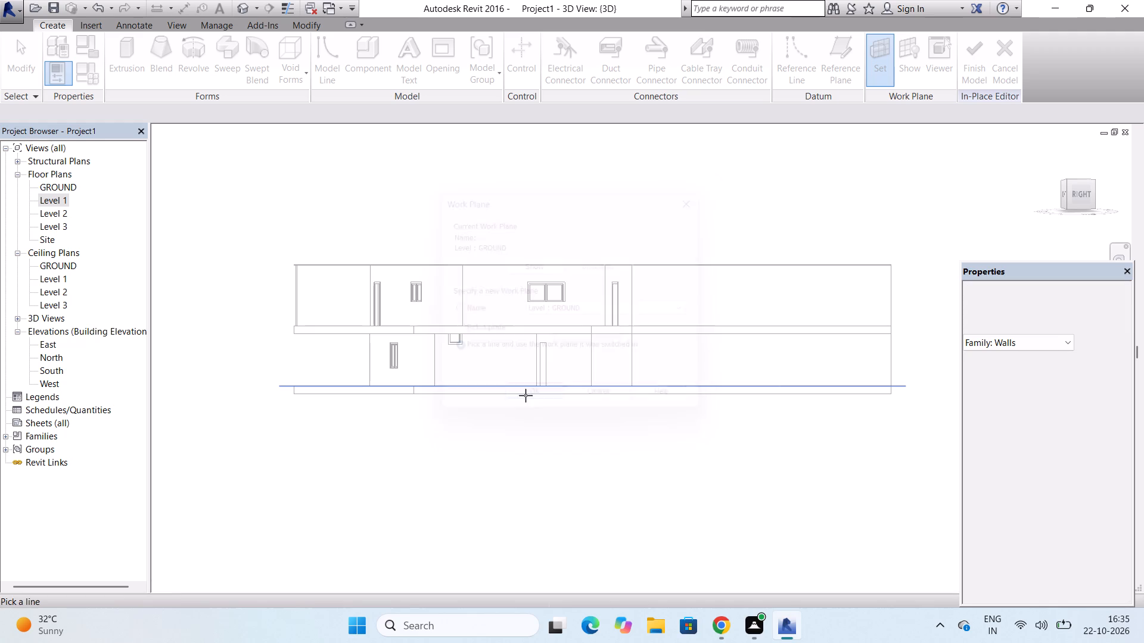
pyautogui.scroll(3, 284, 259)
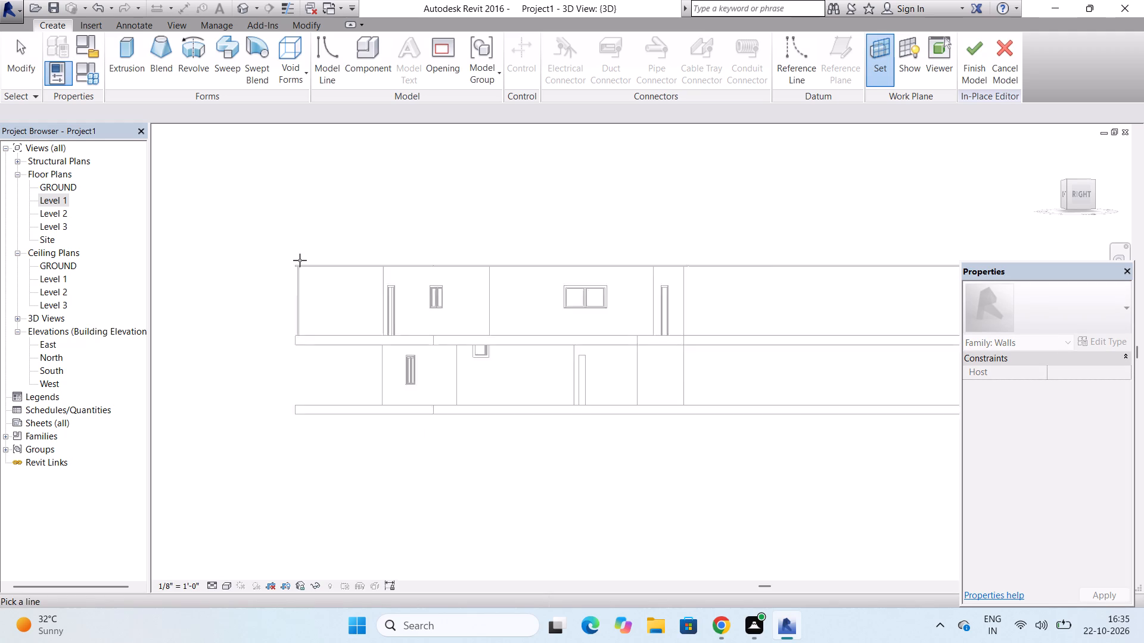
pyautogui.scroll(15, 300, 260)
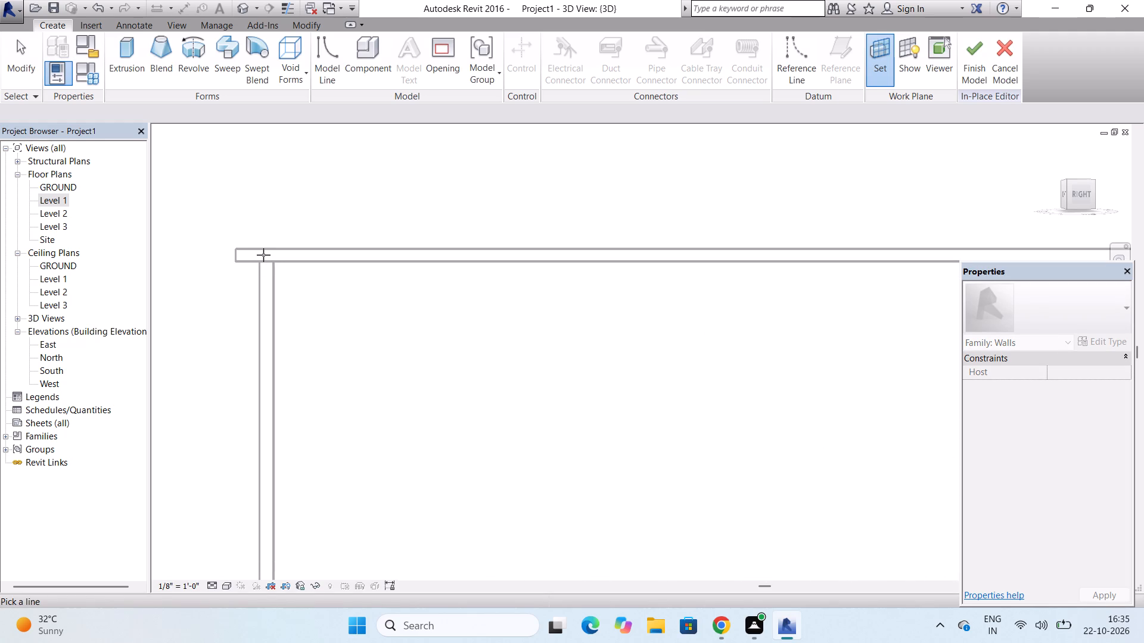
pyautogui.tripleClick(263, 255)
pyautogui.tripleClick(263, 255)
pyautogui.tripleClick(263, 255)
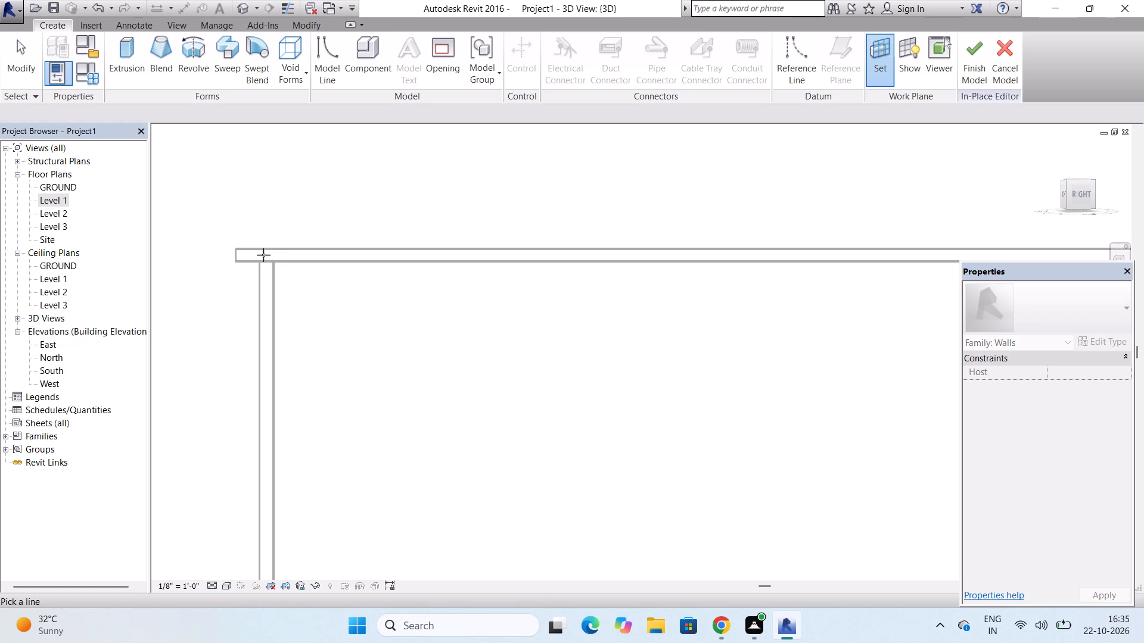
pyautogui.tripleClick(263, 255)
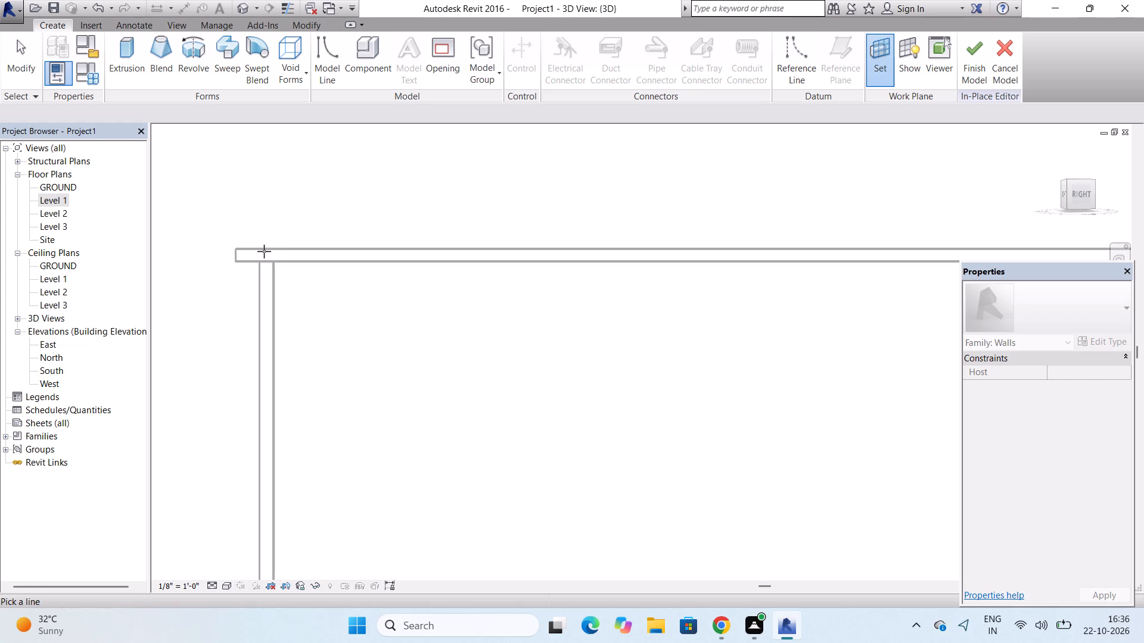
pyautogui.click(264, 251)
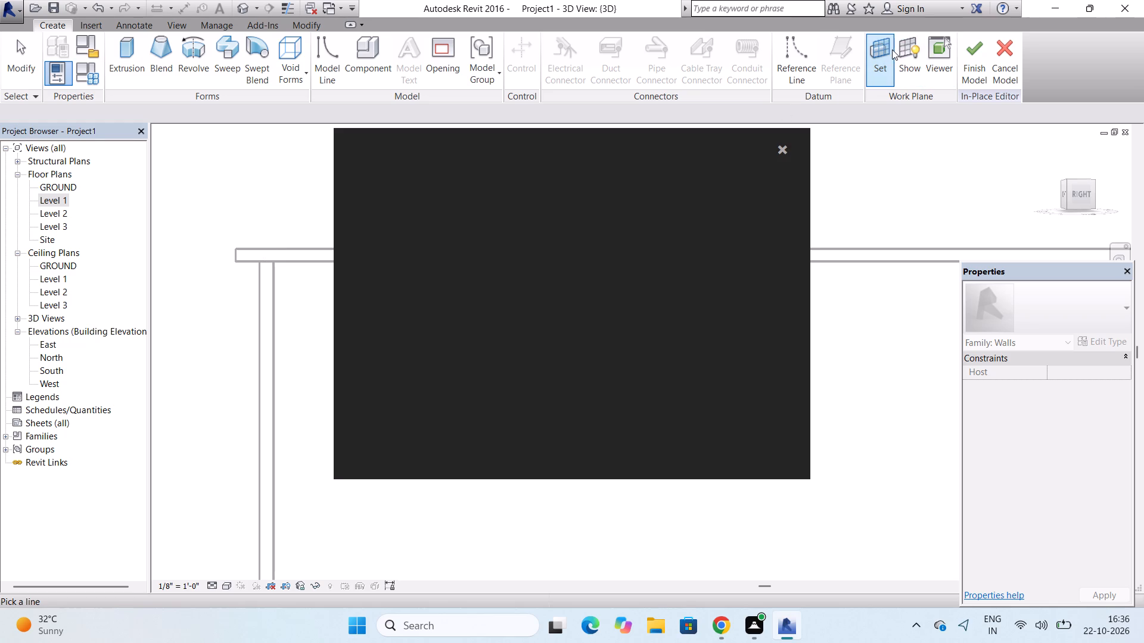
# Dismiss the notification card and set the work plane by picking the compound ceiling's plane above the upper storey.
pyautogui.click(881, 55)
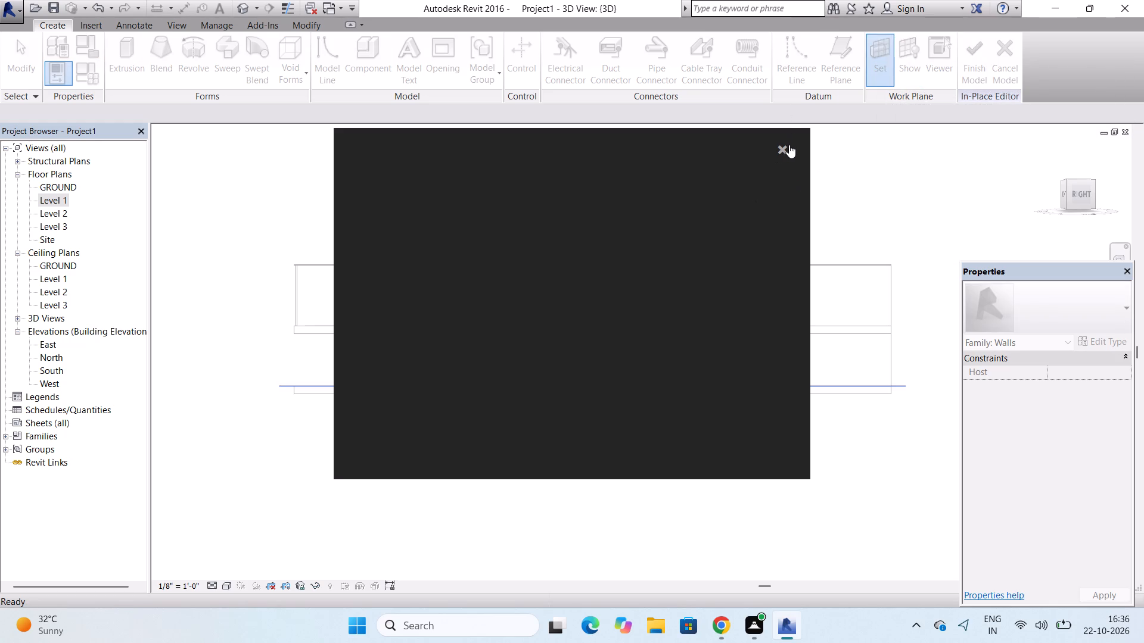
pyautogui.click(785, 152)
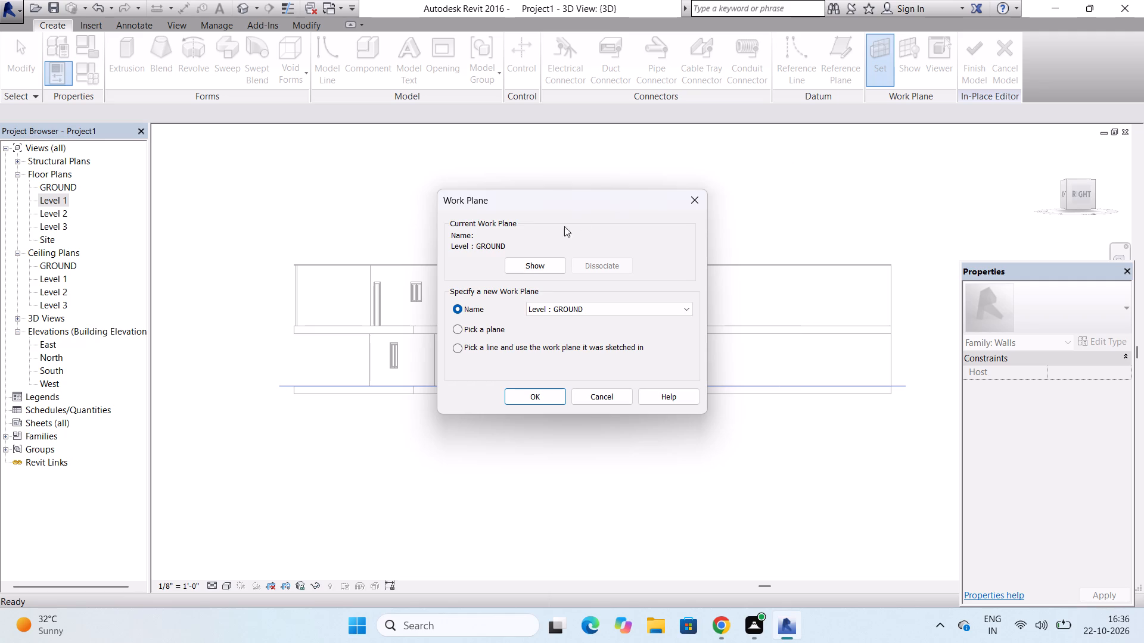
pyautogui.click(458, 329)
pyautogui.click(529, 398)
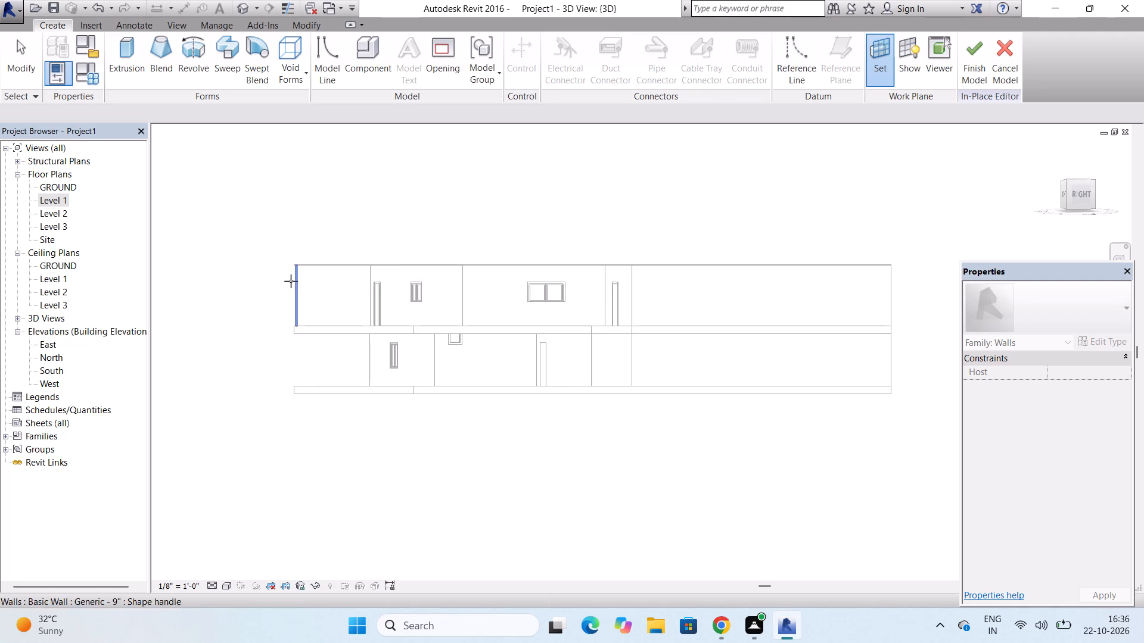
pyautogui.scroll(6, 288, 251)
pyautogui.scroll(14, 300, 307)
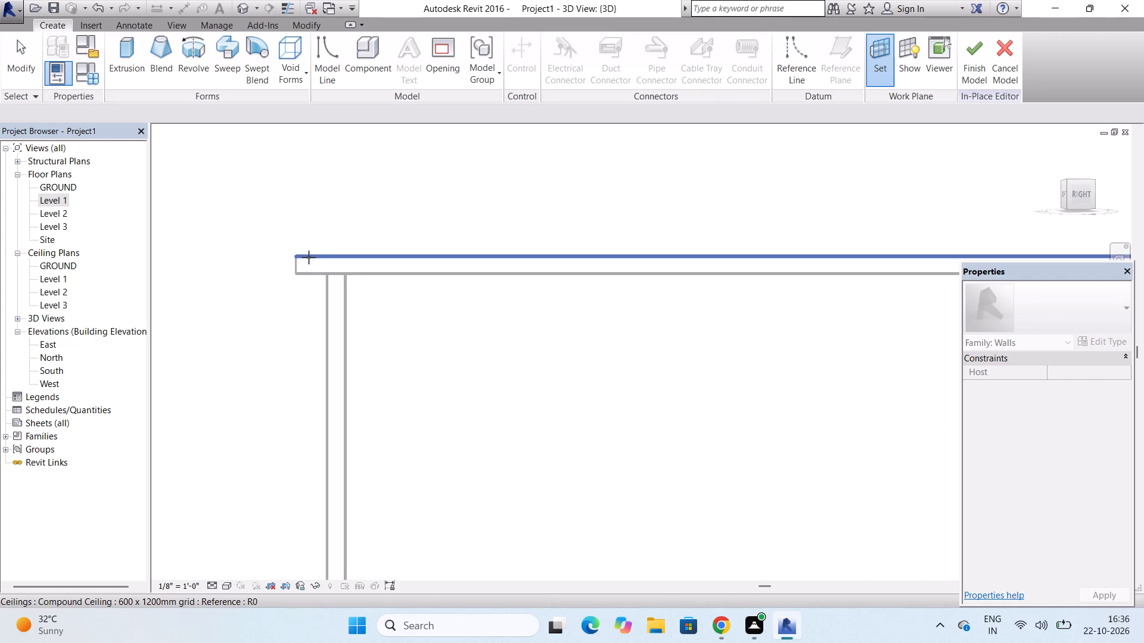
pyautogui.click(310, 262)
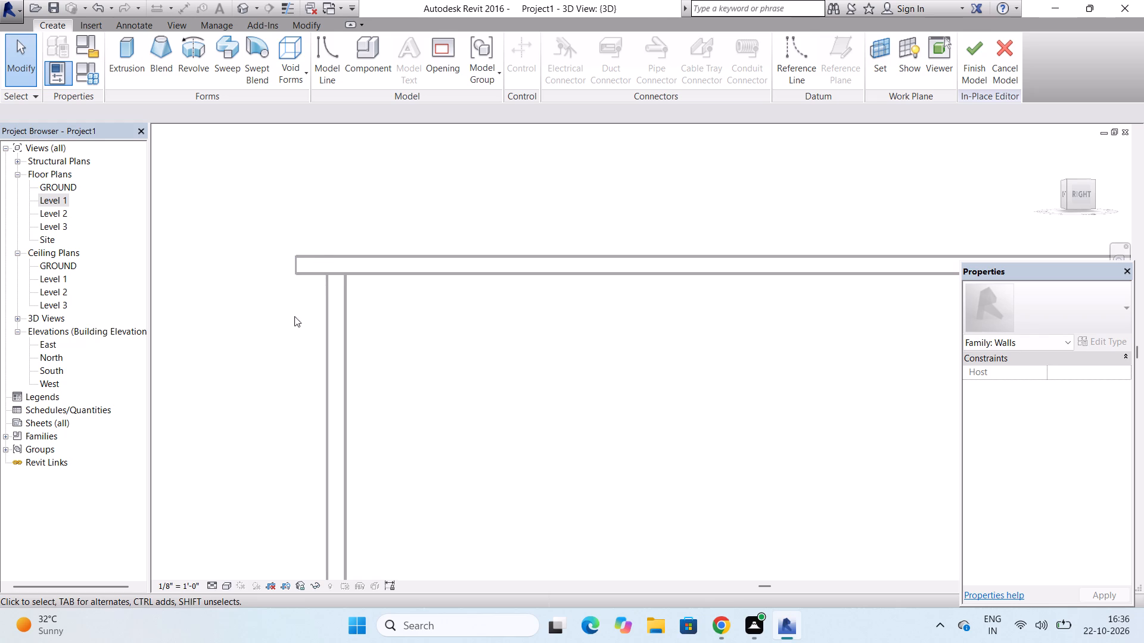
# Start an extrusion and set its work plane by picking the Generic - 9" wall under the upper storey's ceiling end.
pyautogui.click(126, 36)
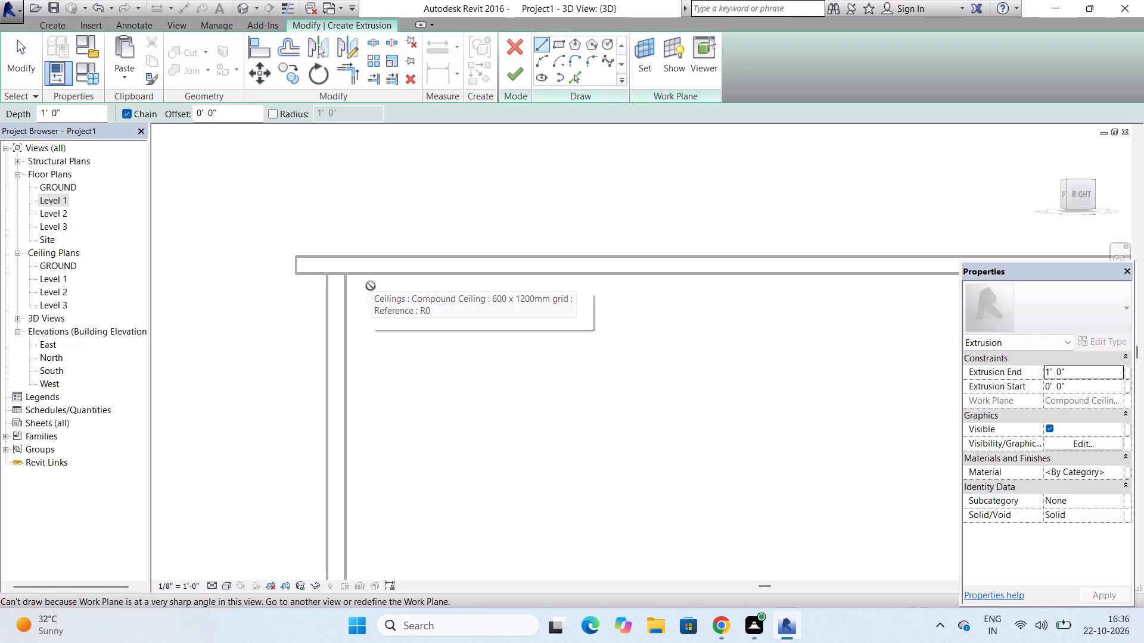
pyautogui.scroll(2, 273, 254)
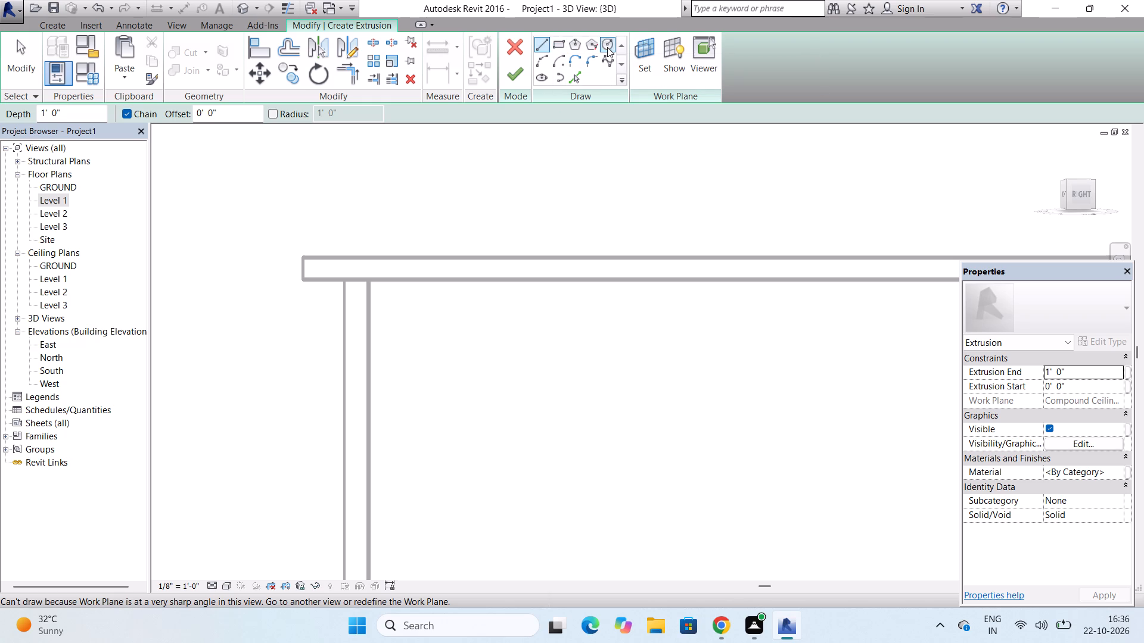
pyautogui.click(634, 52)
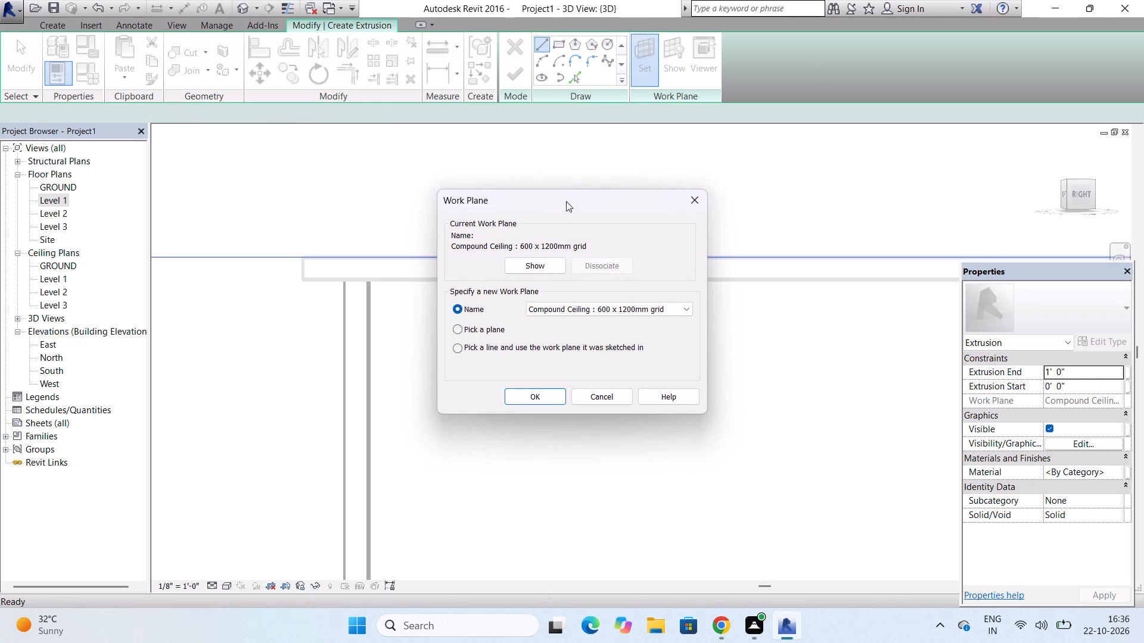
pyautogui.click(475, 331)
pyautogui.click(509, 394)
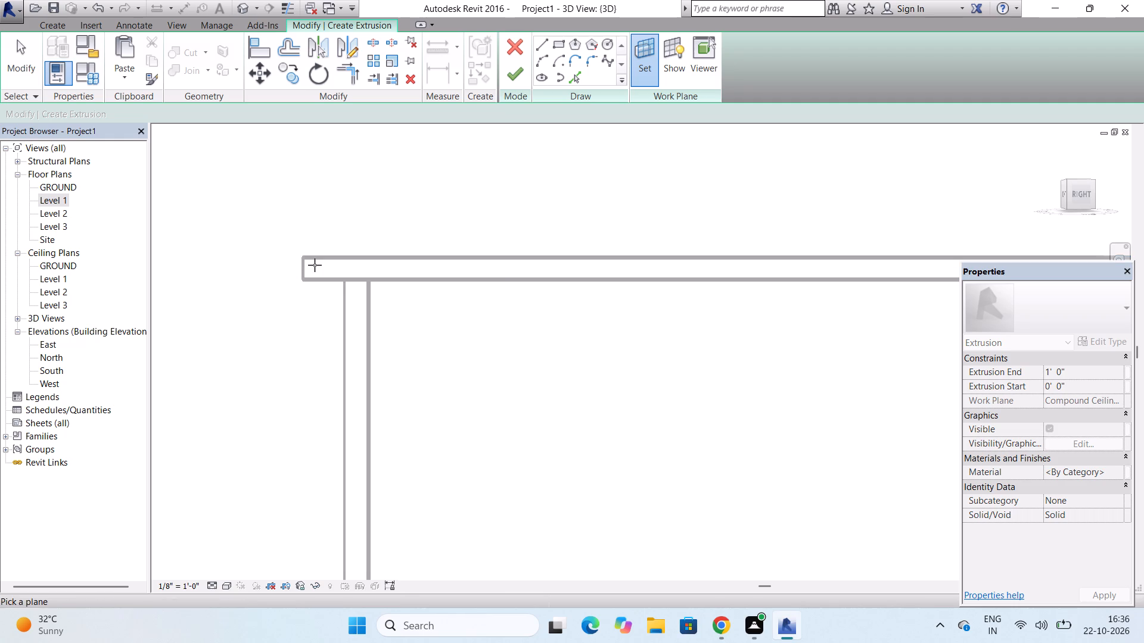
pyautogui.scroll(-6, 315, 265)
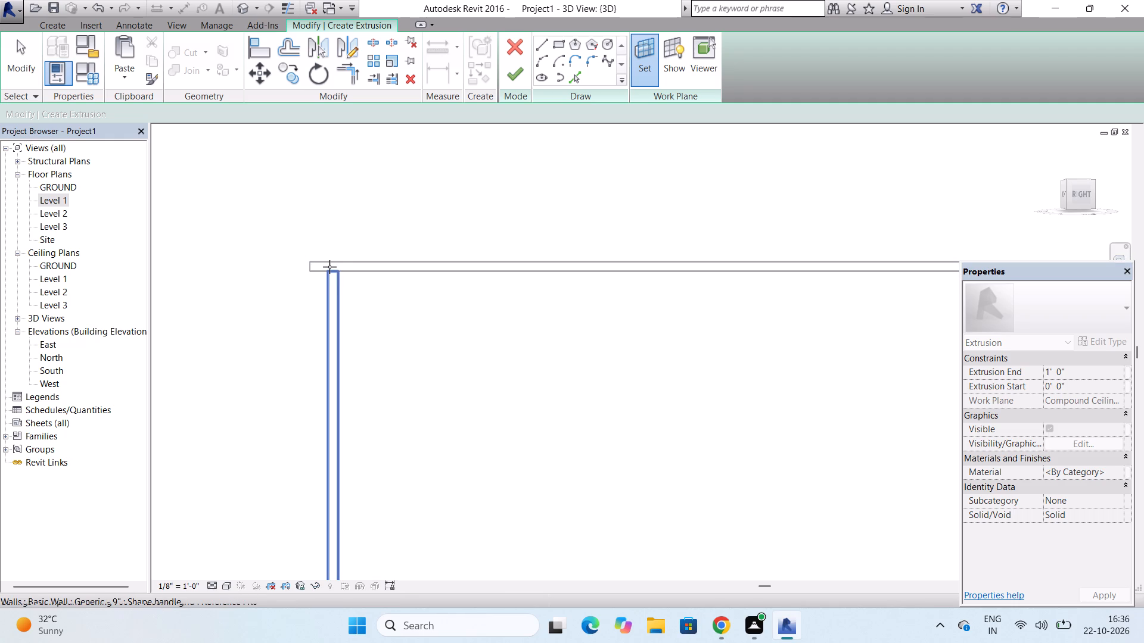
pyautogui.click(329, 267)
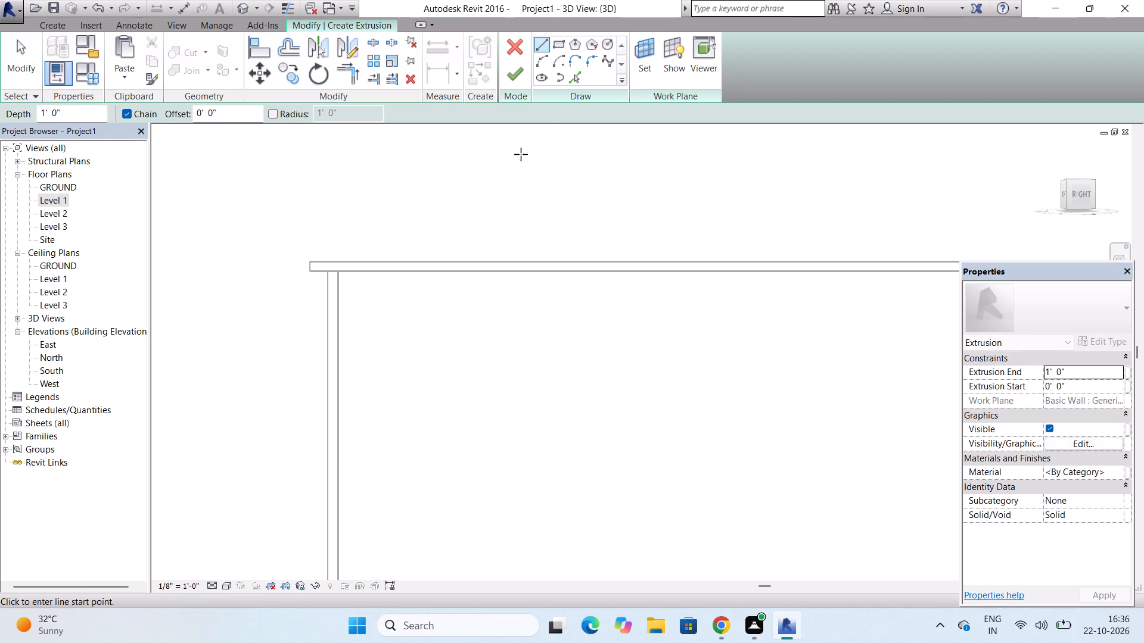
# Sketch the outer rectangle from the ceiling's outer top corner to the upper floor's top edge, about 45'-7" by 10'-2", dismissing the notification card.
pyautogui.click(559, 48)
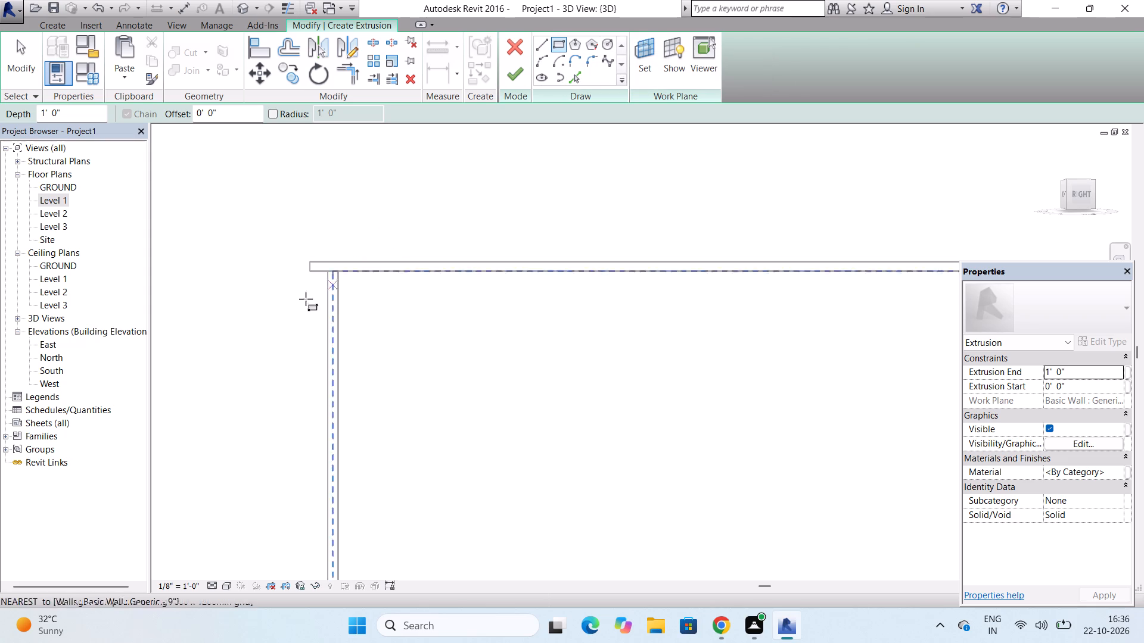
pyautogui.scroll(2, 301, 274)
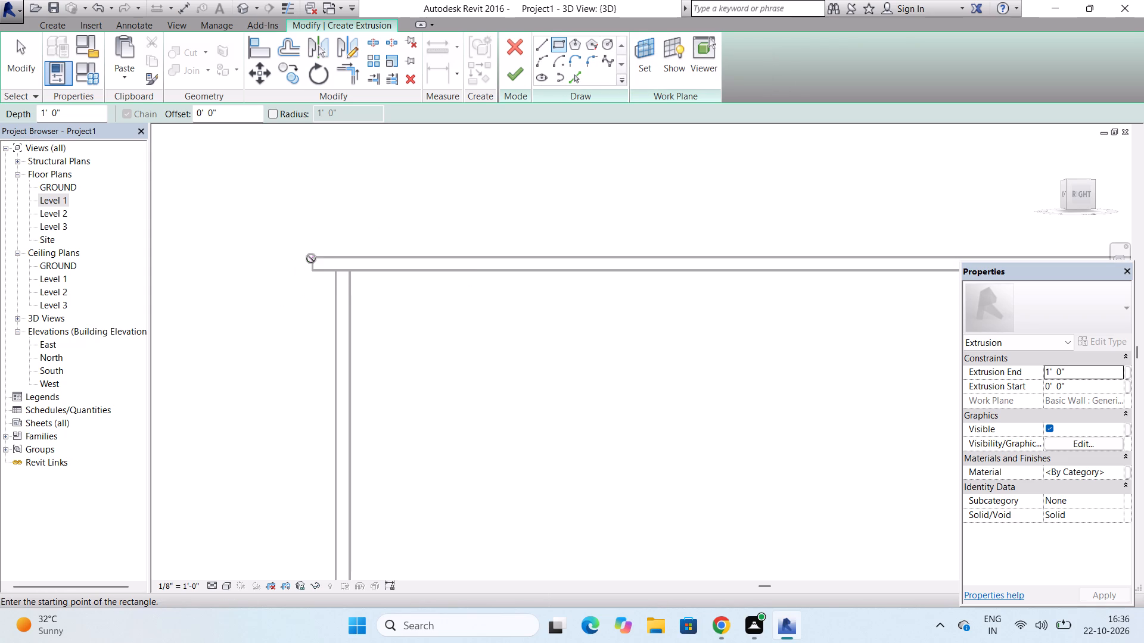
pyautogui.click(311, 258)
pyautogui.scroll(-11, 311, 258)
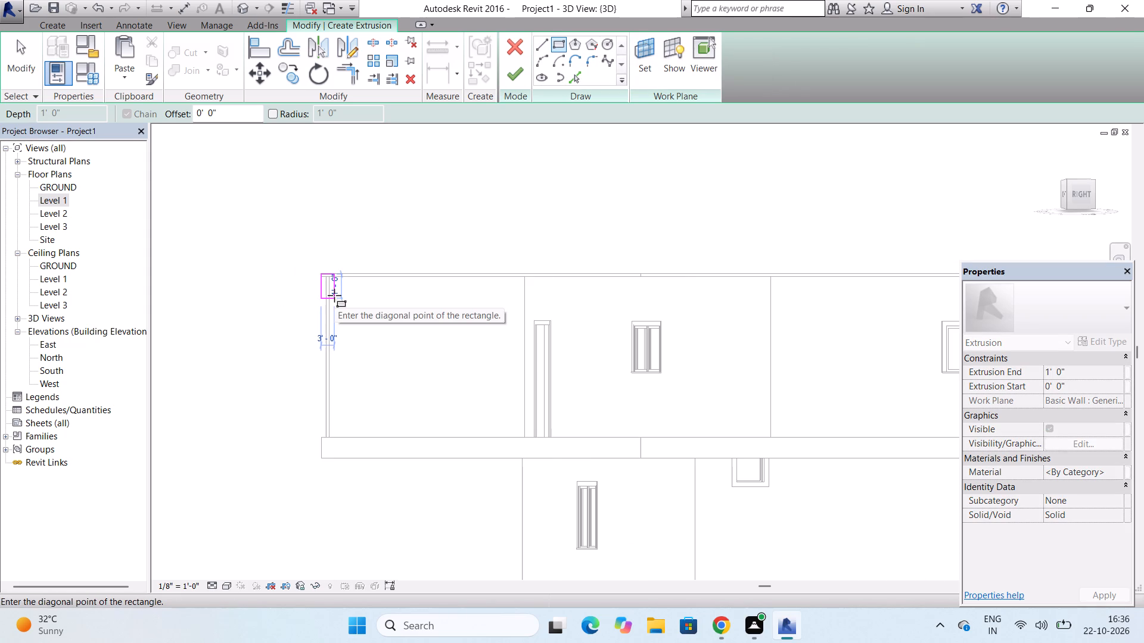
pyautogui.scroll(-1, 334, 295)
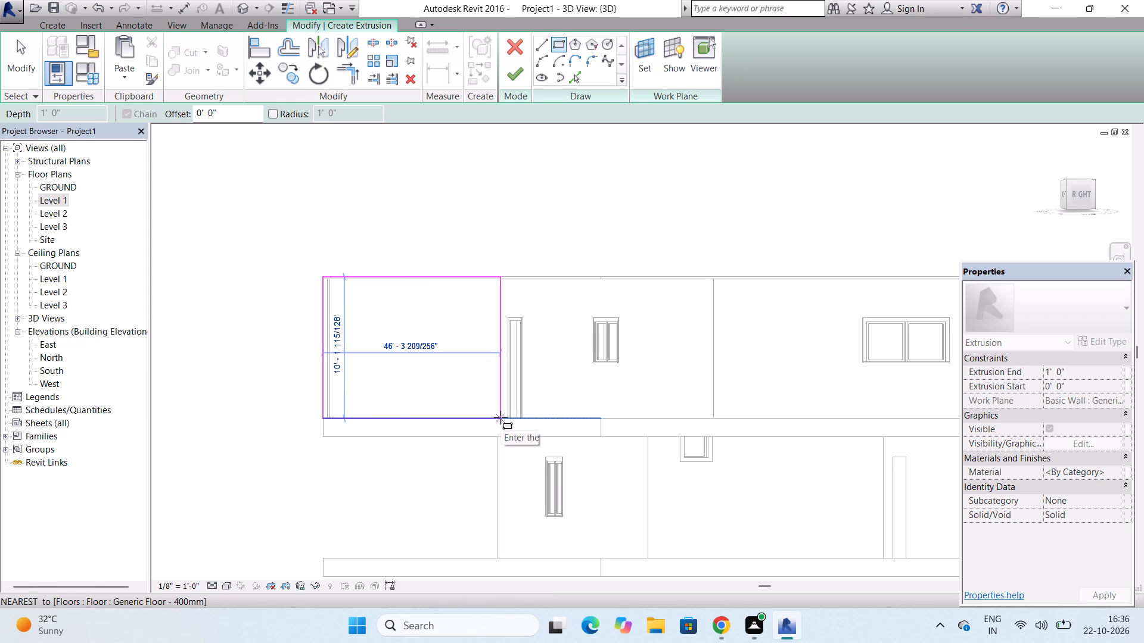
pyautogui.scroll(5, 500, 417)
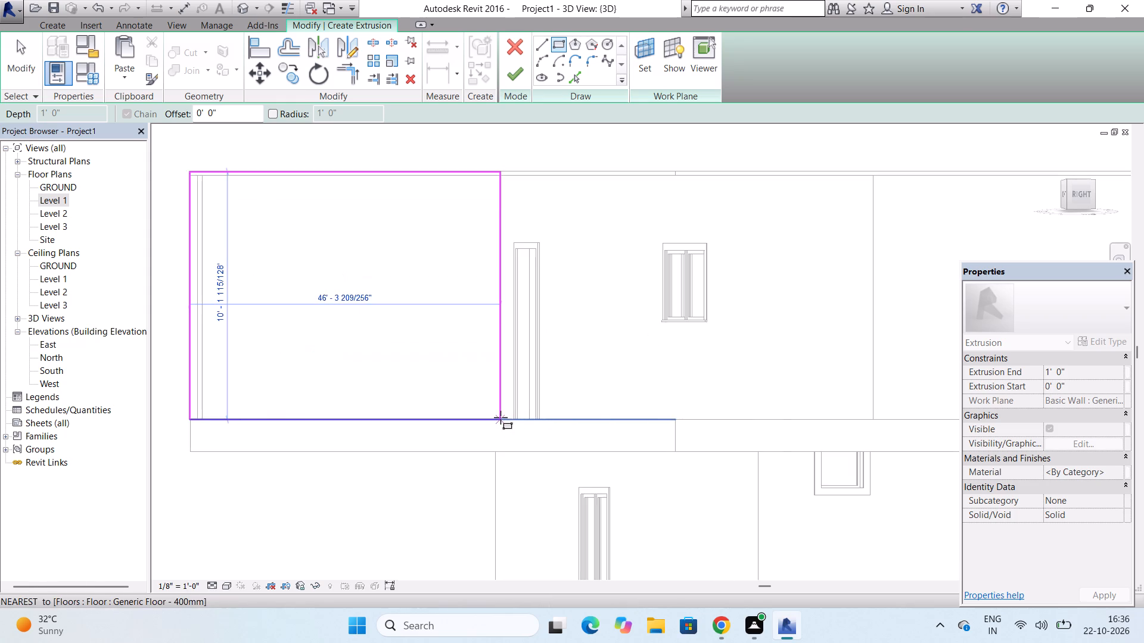
pyautogui.scroll(-10, 495, 405)
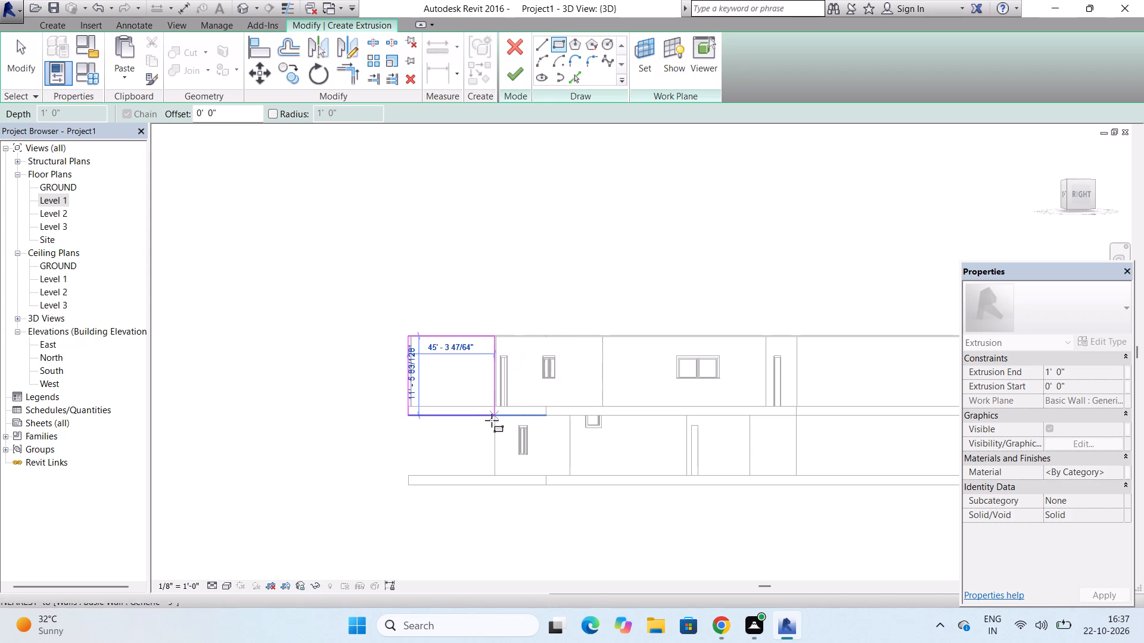
pyautogui.scroll(3, 491, 422)
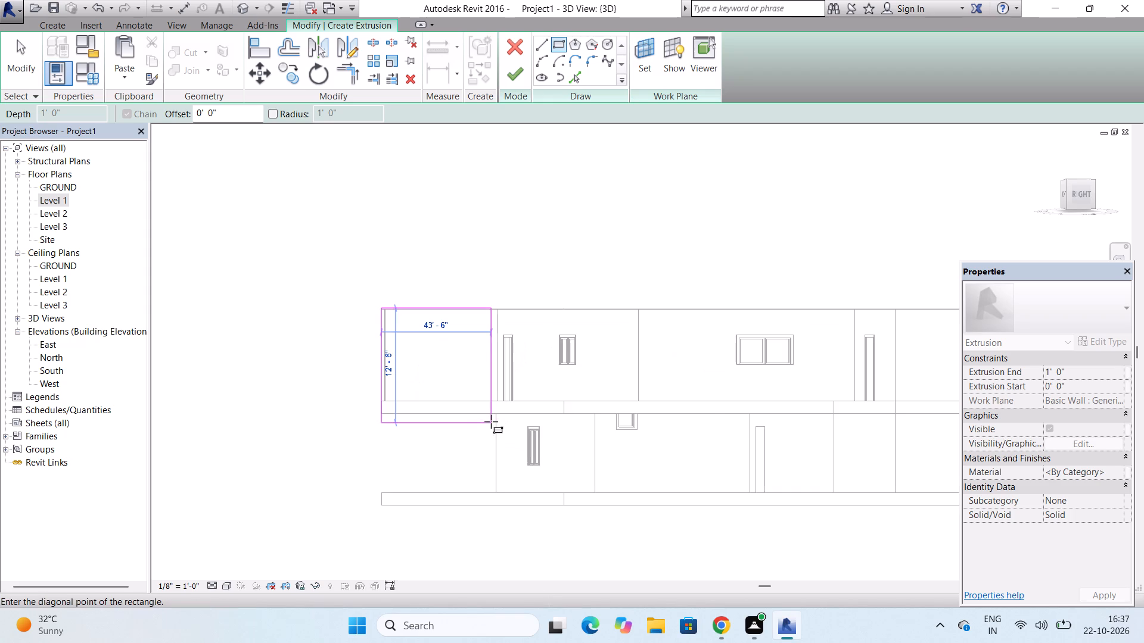
pyautogui.scroll(2, 491, 422)
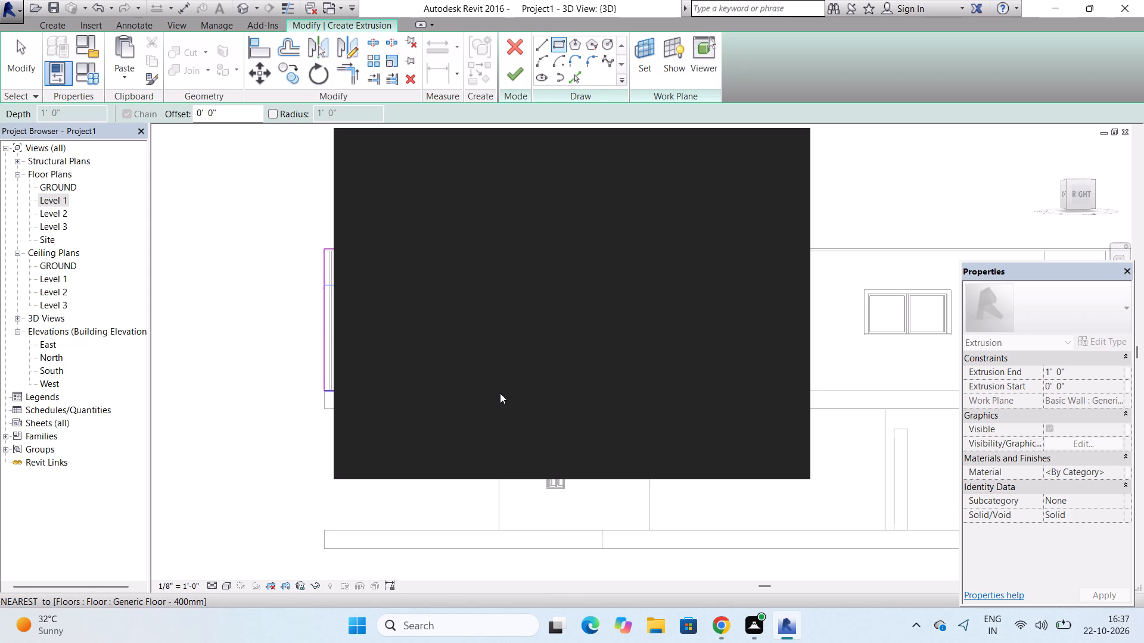
pyautogui.click(500, 393)
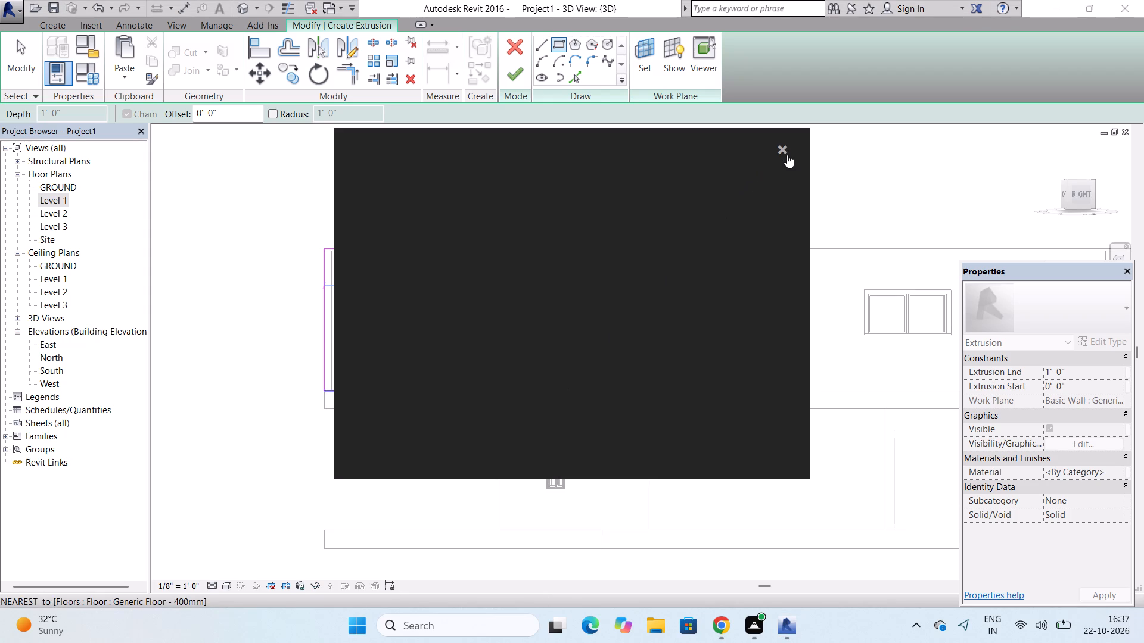
pyautogui.click(787, 152)
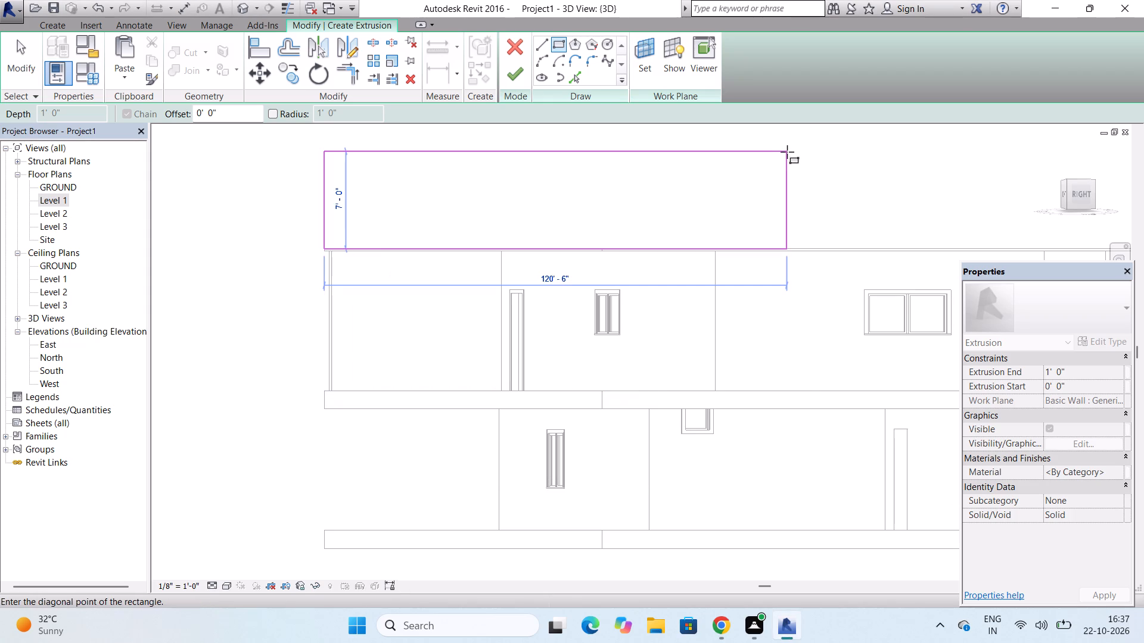
pyautogui.click(499, 391)
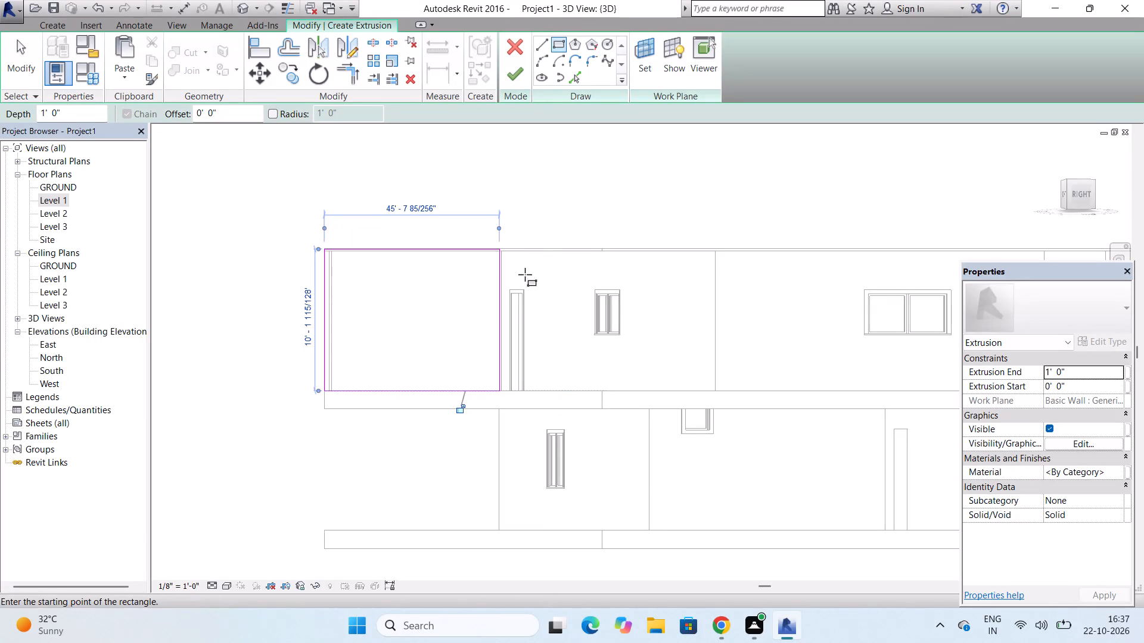
# Sketch a second rectangle about 41'-10" wide inside the outer one, starting on the Generic - 9" wall's outer face.
pyautogui.click(559, 46)
pyautogui.scroll(7, 334, 263)
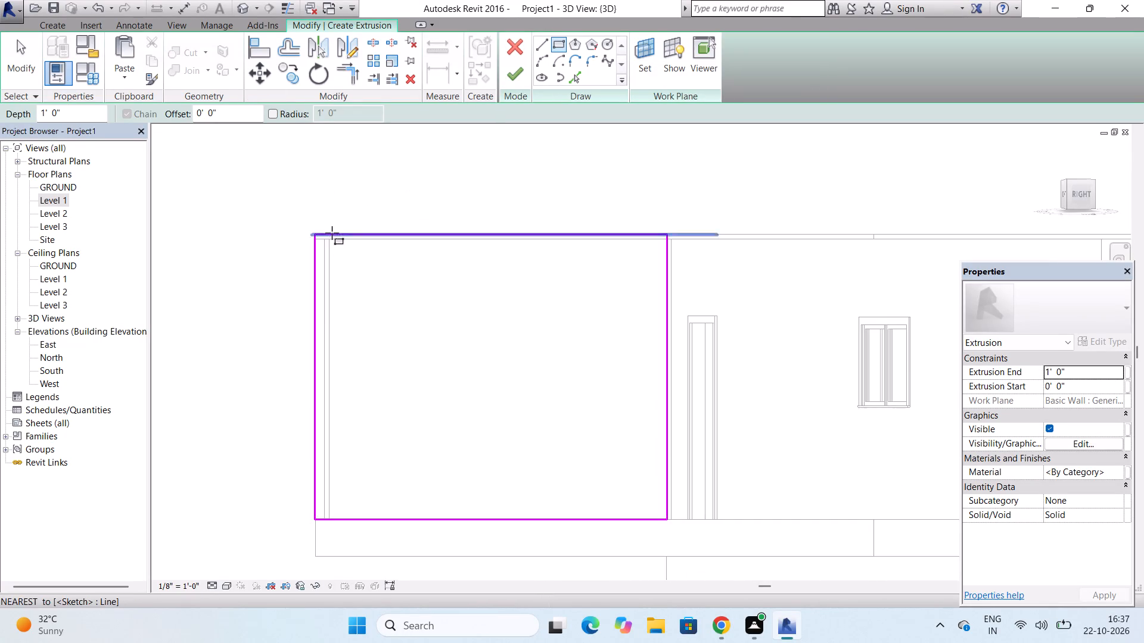
pyautogui.scroll(9, 332, 233)
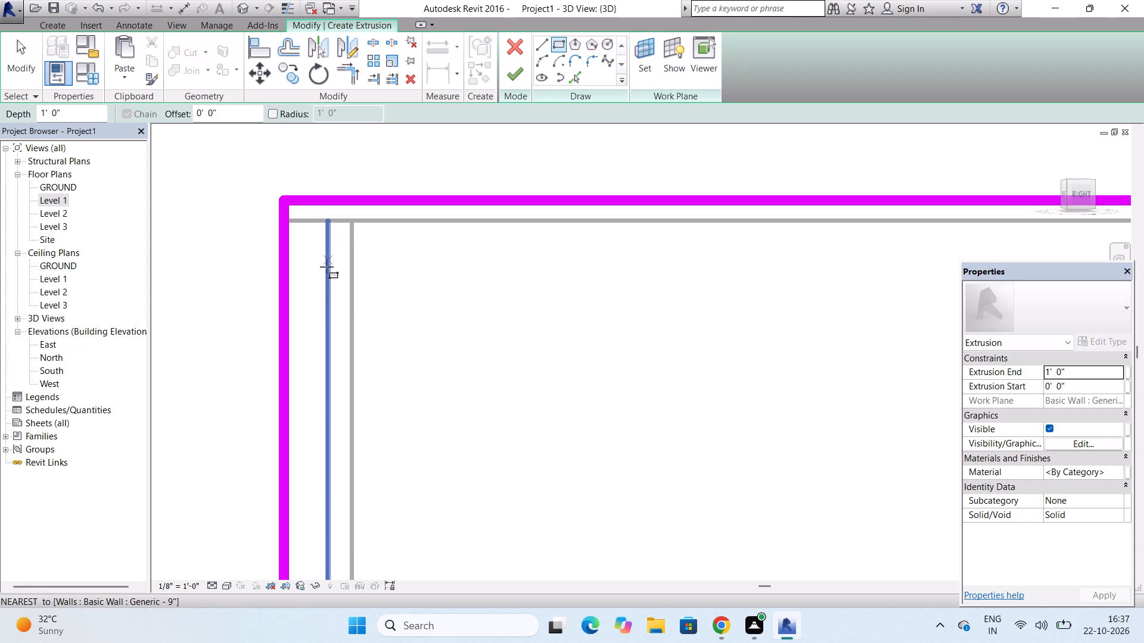
pyautogui.click(328, 294)
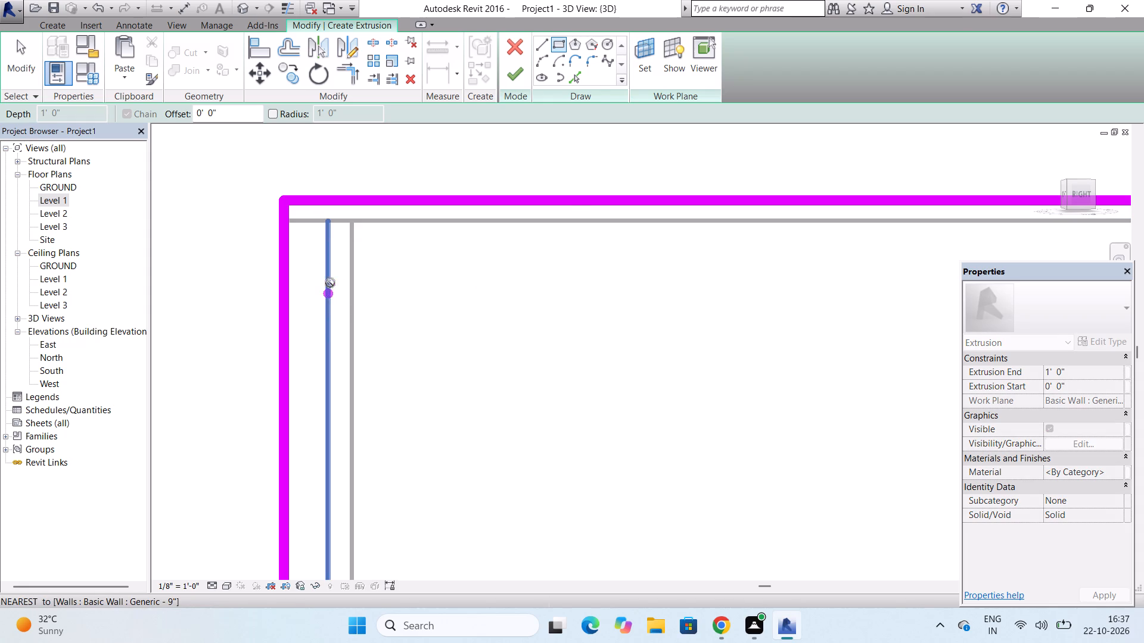
pyautogui.scroll(-19, 331, 282)
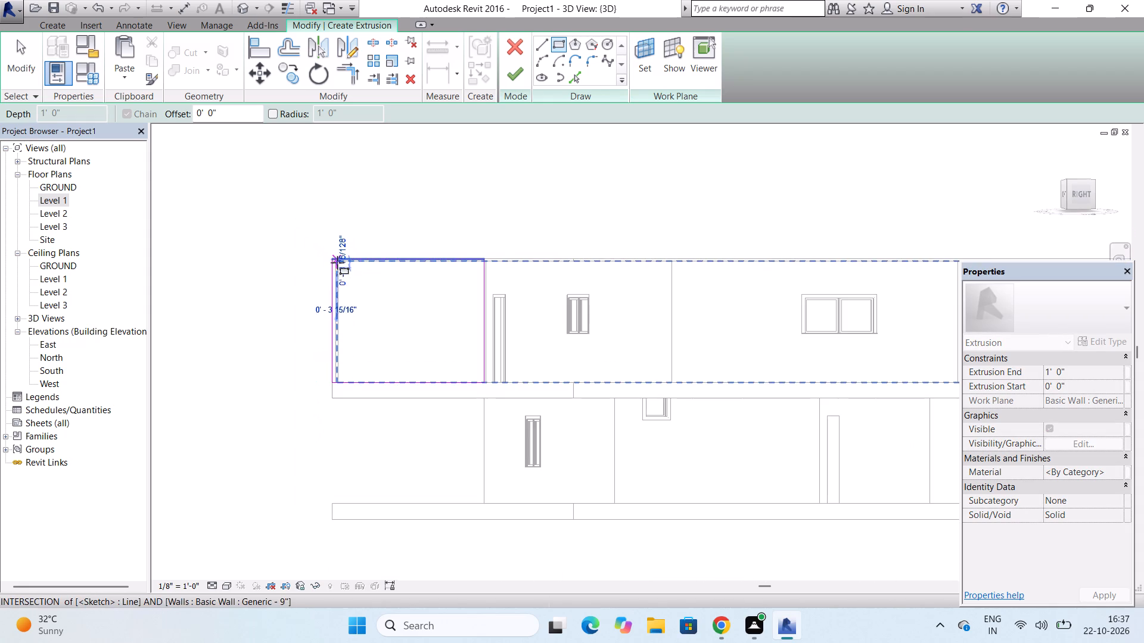
pyautogui.scroll(-1, 337, 263)
pyautogui.scroll(7, 414, 333)
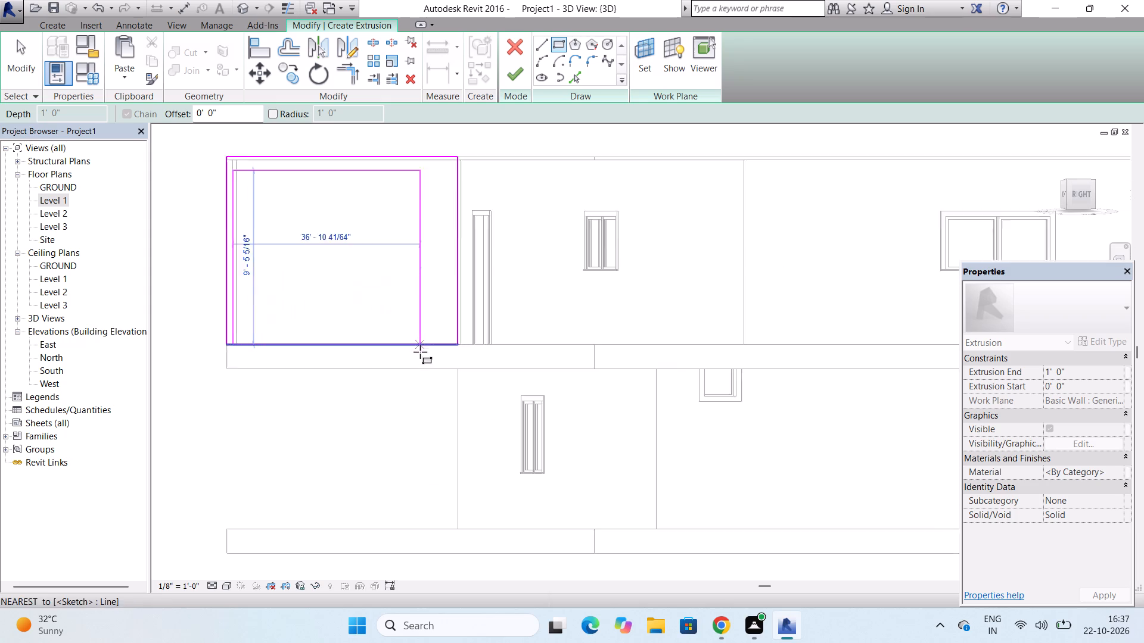
pyautogui.scroll(4, 426, 347)
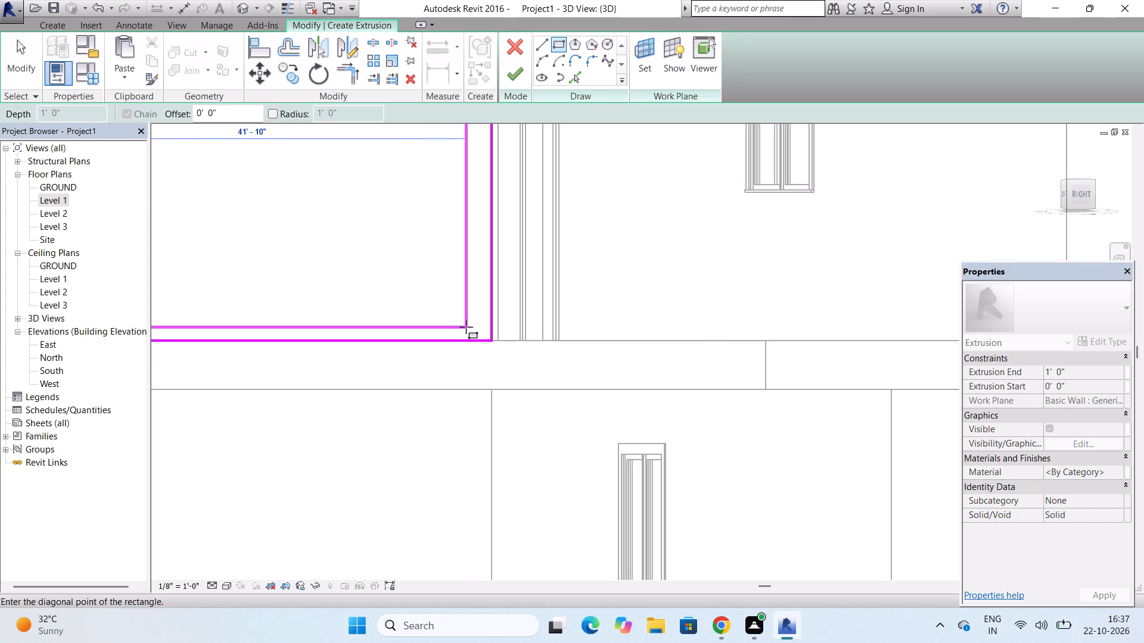
pyautogui.click(466, 327)
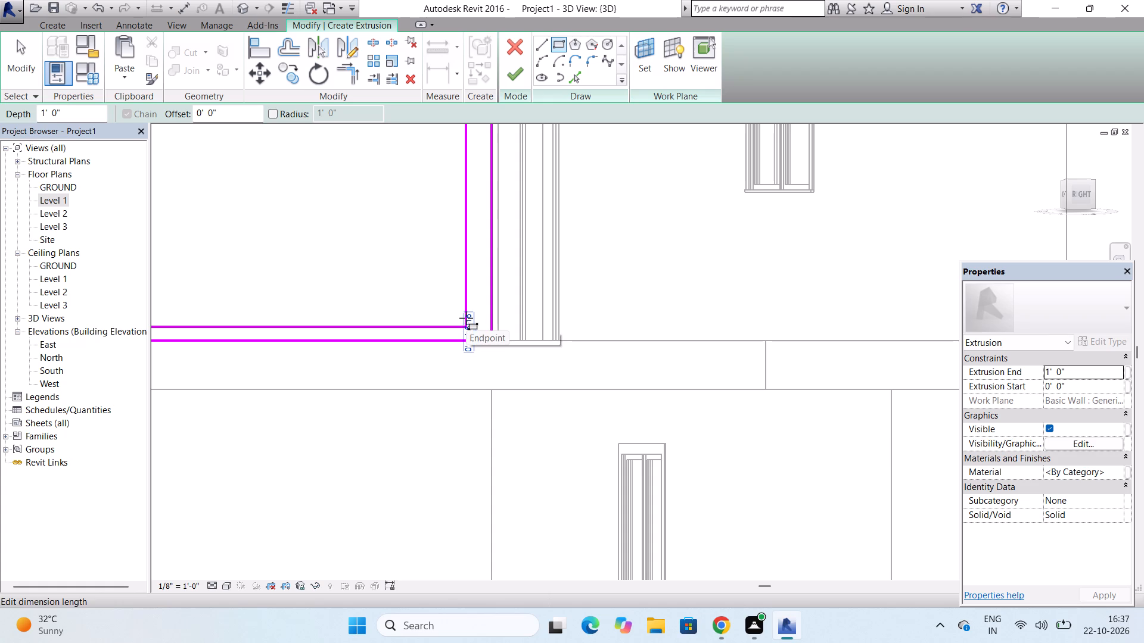
pyautogui.press('Escape')
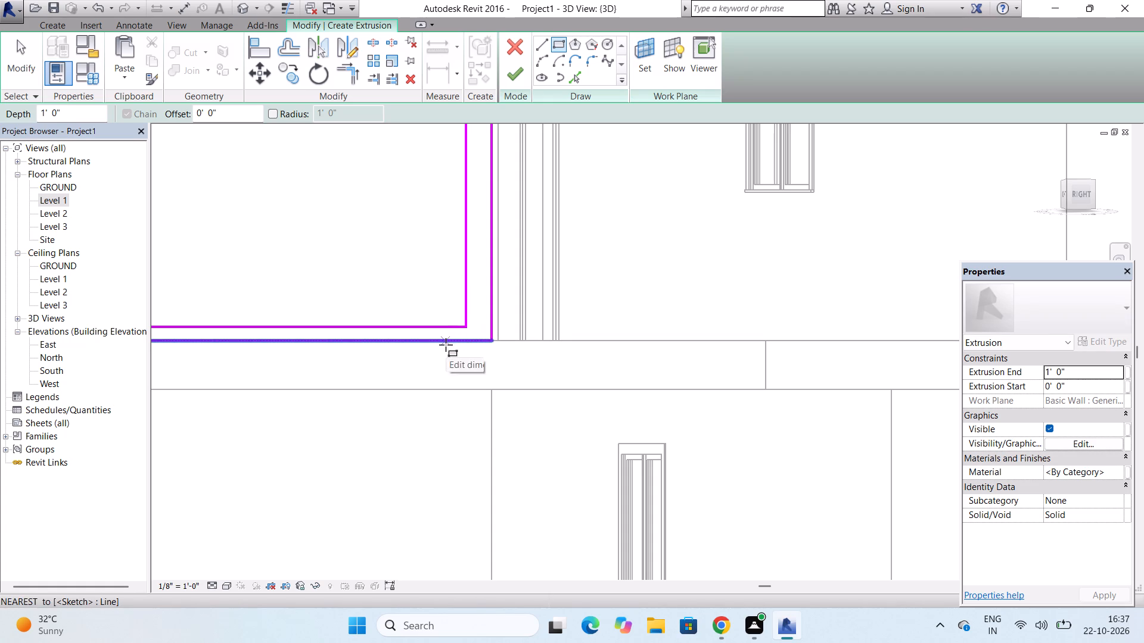
pyautogui.press('Escape')
# Move the outer rectangle's bottom line down to the floor slab's underside and the inner rectangle's bottom line to the slab's top edge.
pyautogui.click(437, 340)
pyautogui.moveTo(428, 340); pyautogui.dragTo(419, 389)
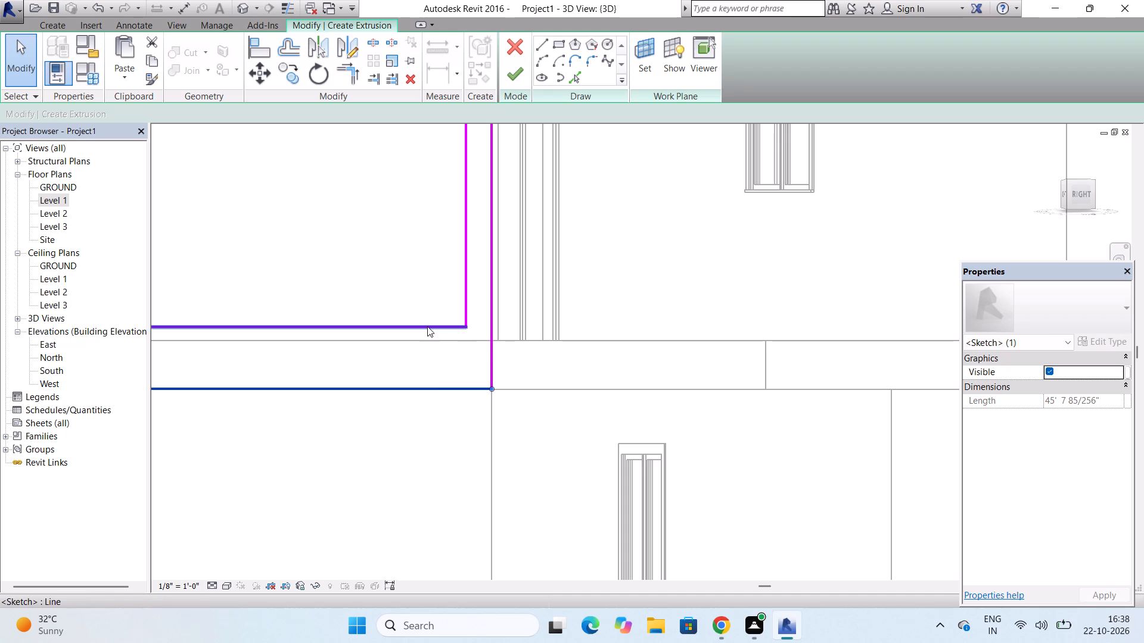
pyautogui.click(427, 326)
pyautogui.moveTo(405, 326); pyautogui.dragTo(406, 337)
# Extend the inner rectangle's top line to meet the outer rectangle's right side, making it about 44'-5" long.
pyautogui.scroll(-8, 571, 336)
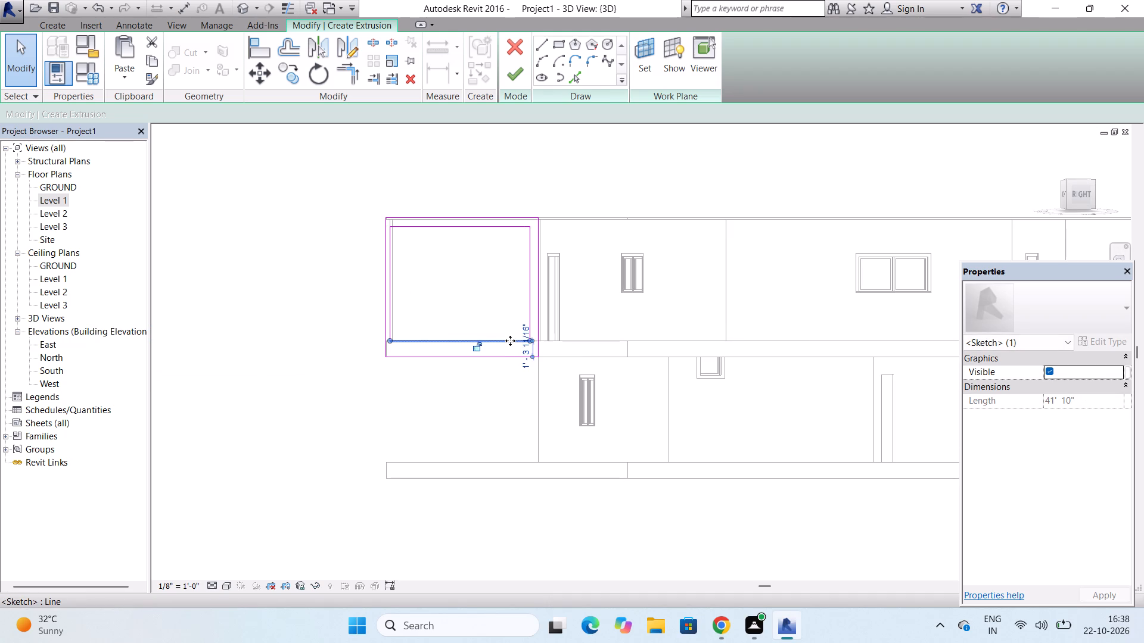
pyautogui.scroll(3, 537, 282)
pyautogui.scroll(4, 524, 185)
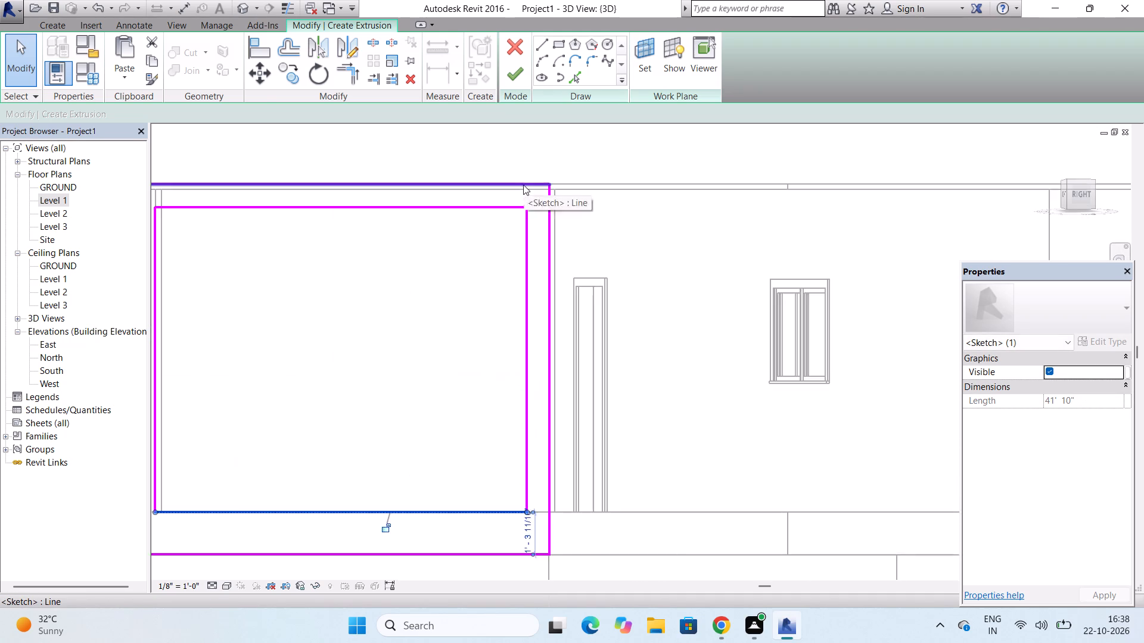
pyautogui.scroll(6, 523, 185)
pyautogui.click(499, 236)
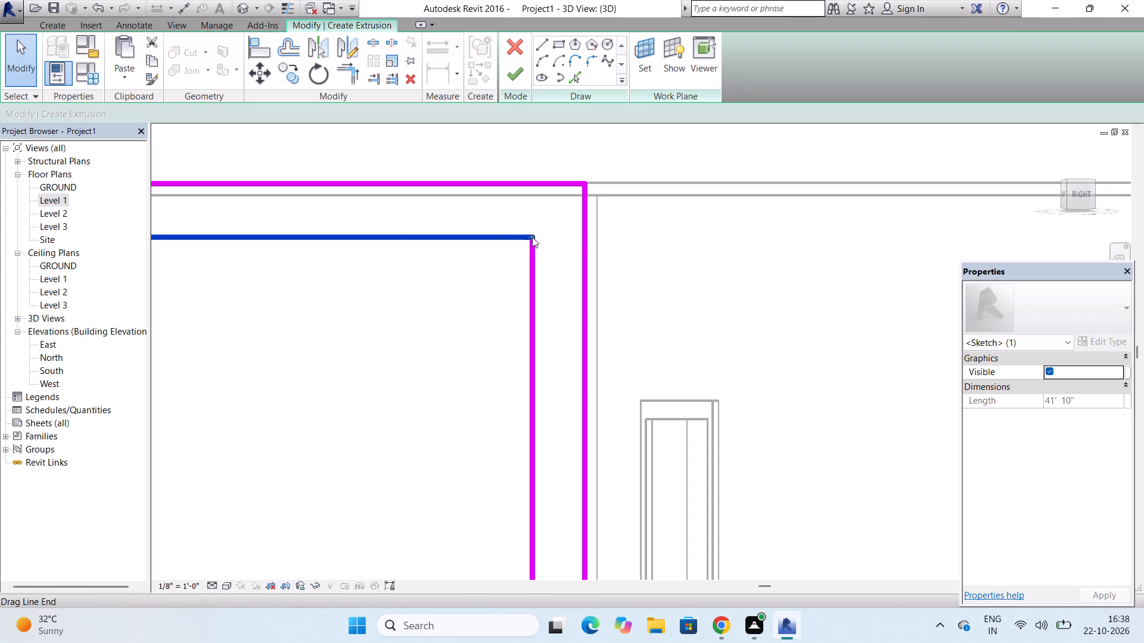
pyautogui.moveTo(532, 237); pyautogui.dragTo(579, 237)
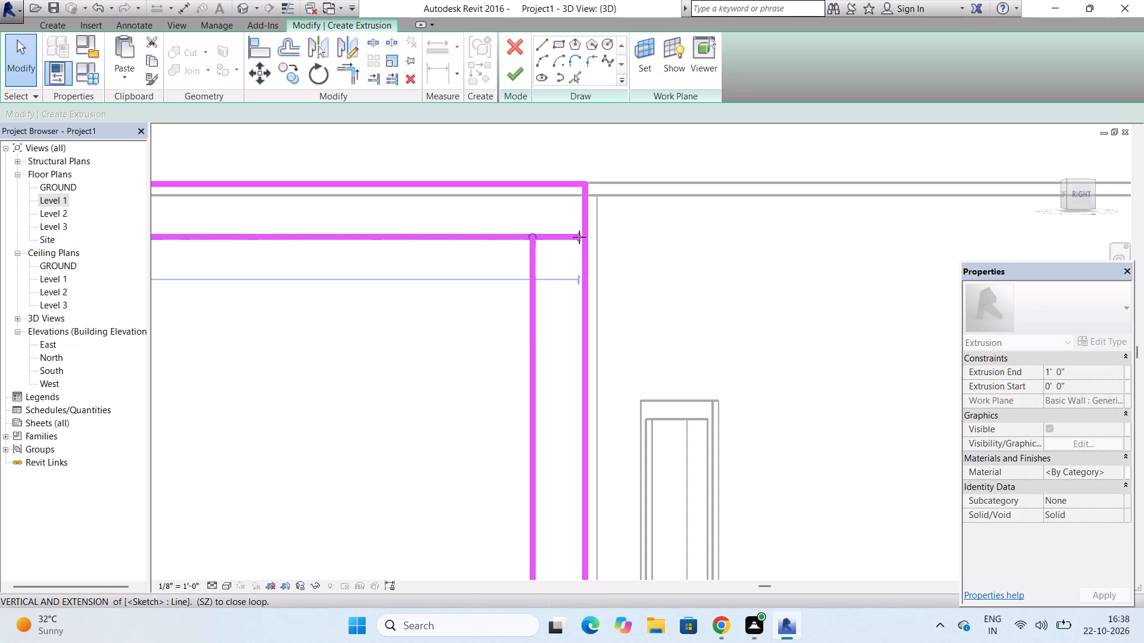
pyautogui.moveTo(579, 237); pyautogui.dragTo(585, 238)
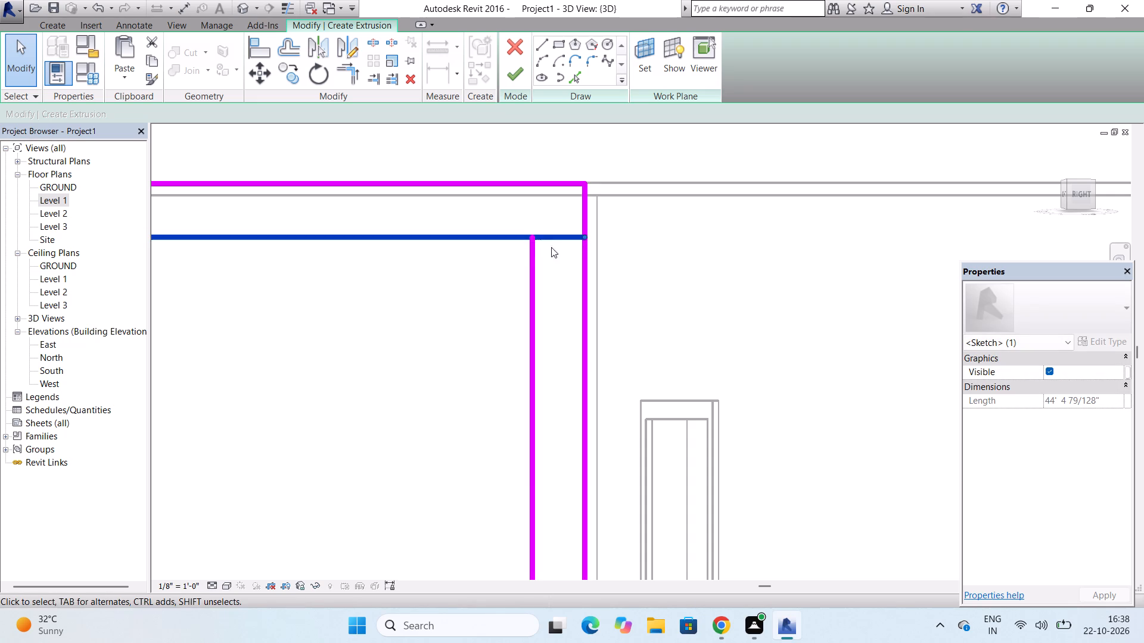
pyautogui.press('Escape')
pyautogui.press('Escape')
pyautogui.press('Escape')
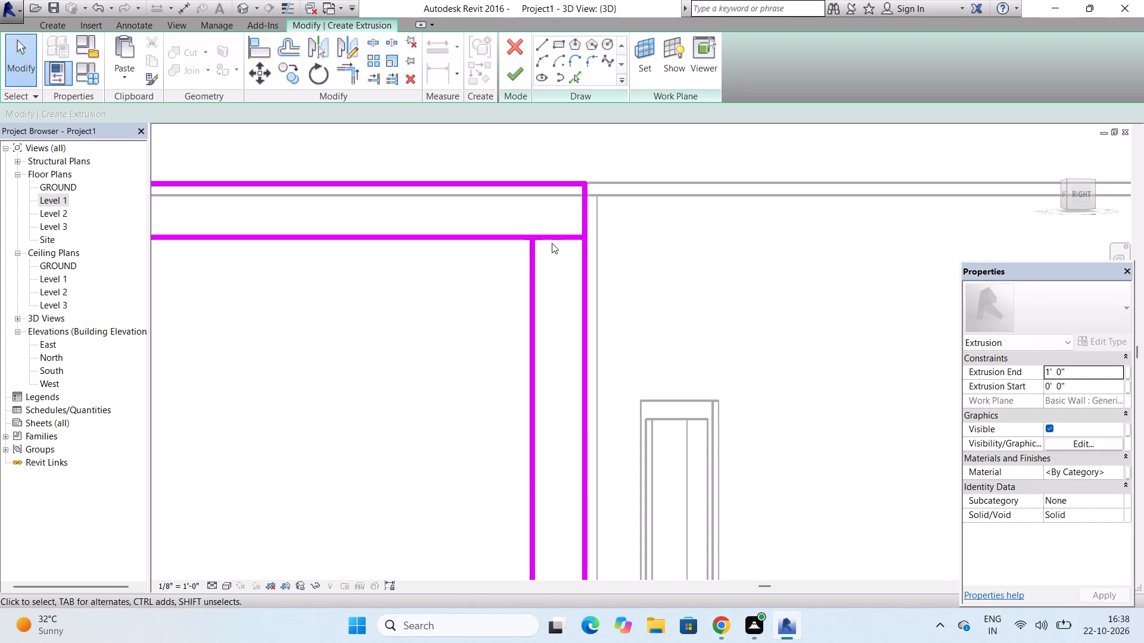
# Dismiss the notification card and extend the inner rectangle's bottom line to the outer rectangle's right side, about 44'-5" long.
pyautogui.scroll(-8, 552, 241)
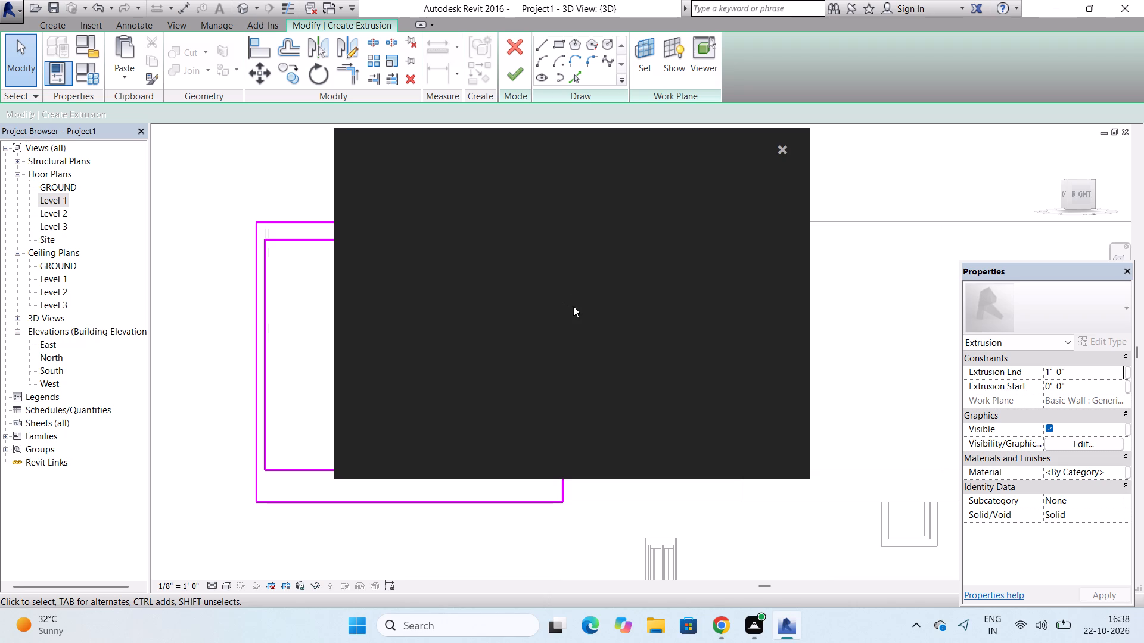
pyautogui.click(783, 147)
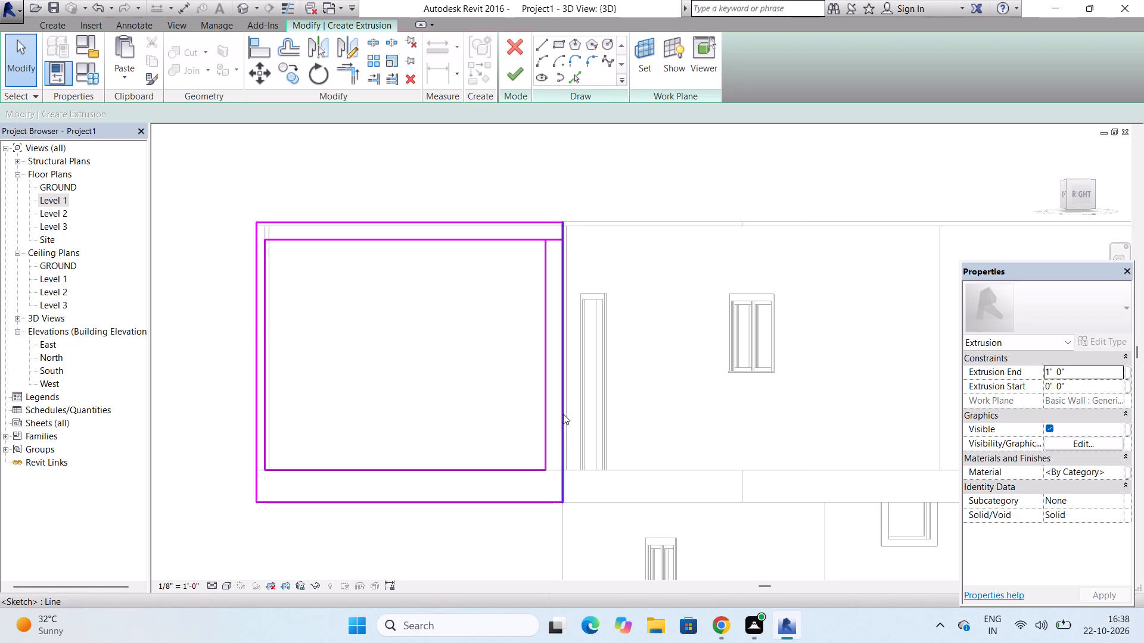
pyautogui.scroll(7, 545, 469)
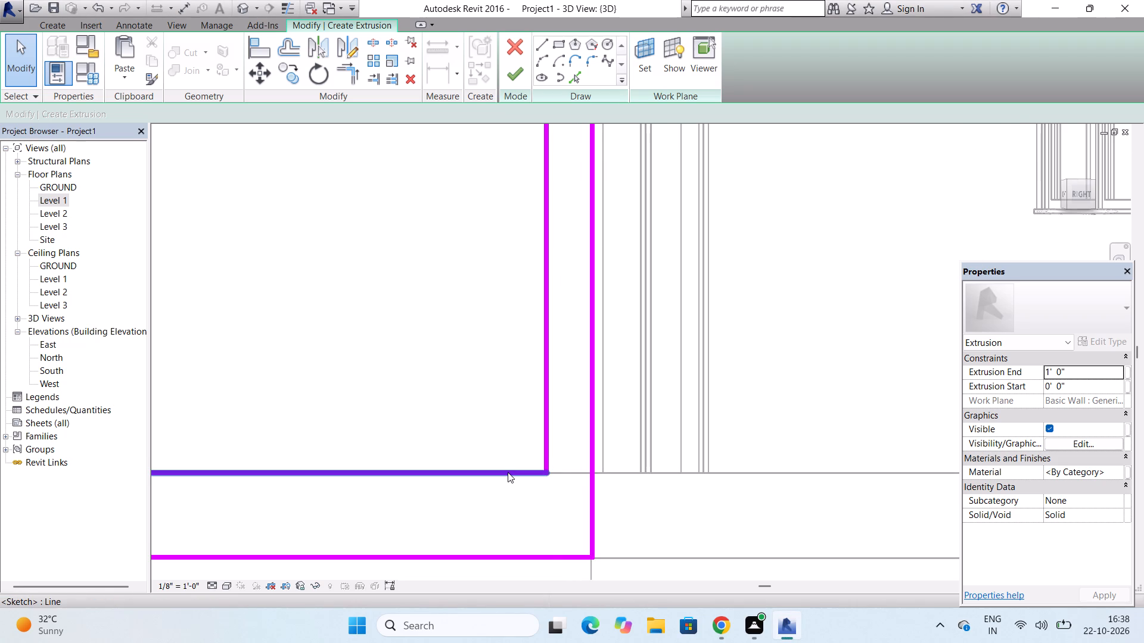
pyautogui.click(508, 472)
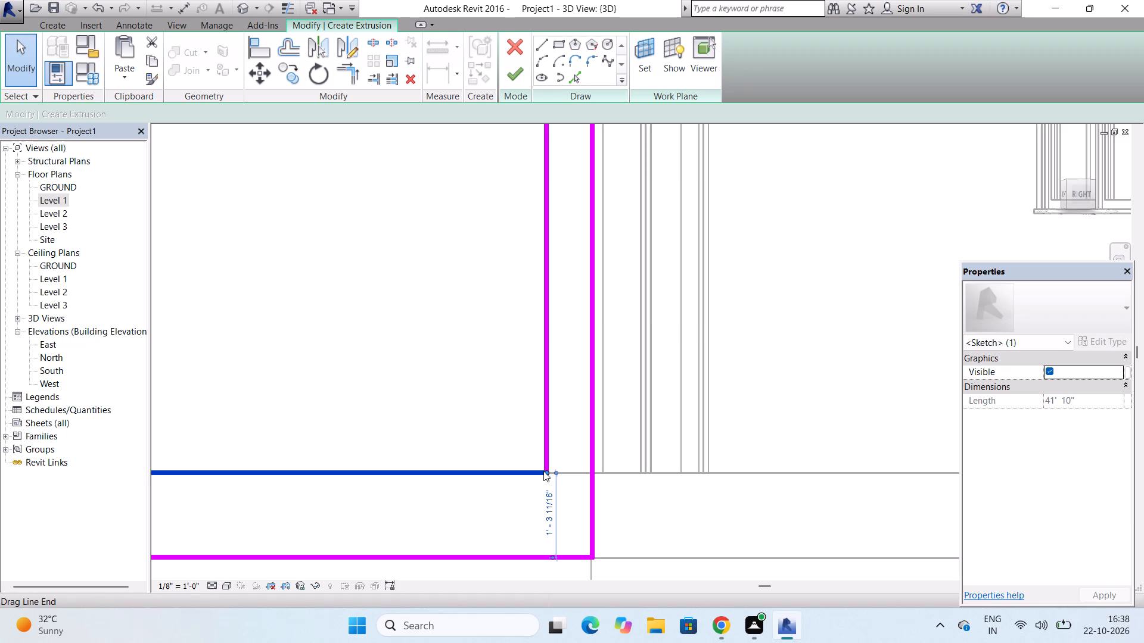
pyautogui.moveTo(543, 471); pyautogui.dragTo(593, 476)
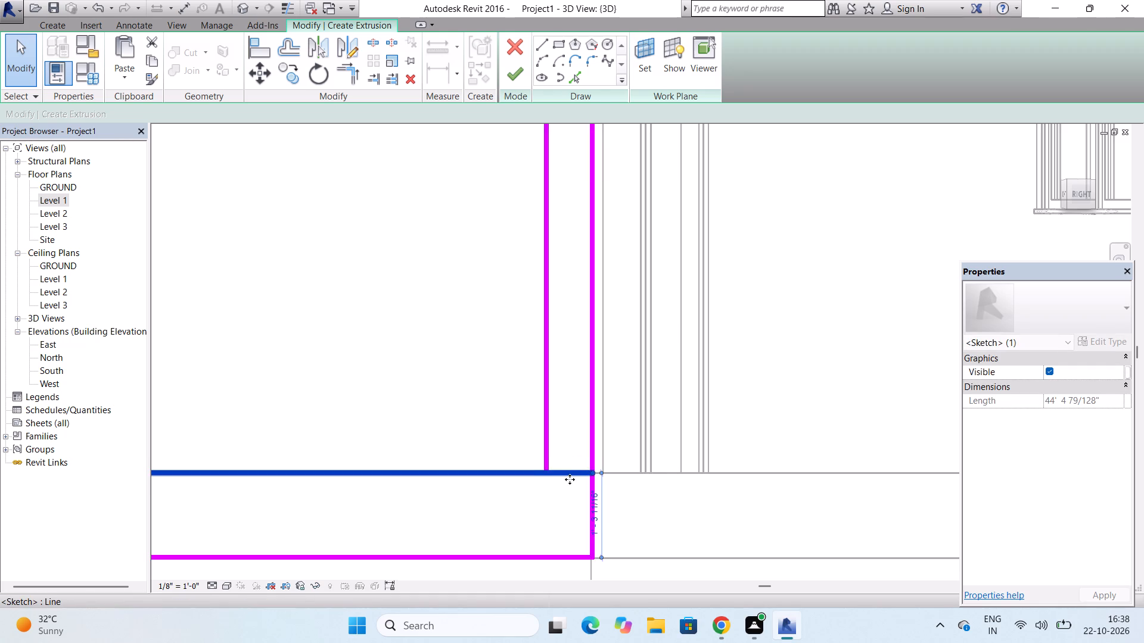
pyautogui.scroll(-7, 570, 479)
pyautogui.press('Escape')
pyautogui.press('Escape')
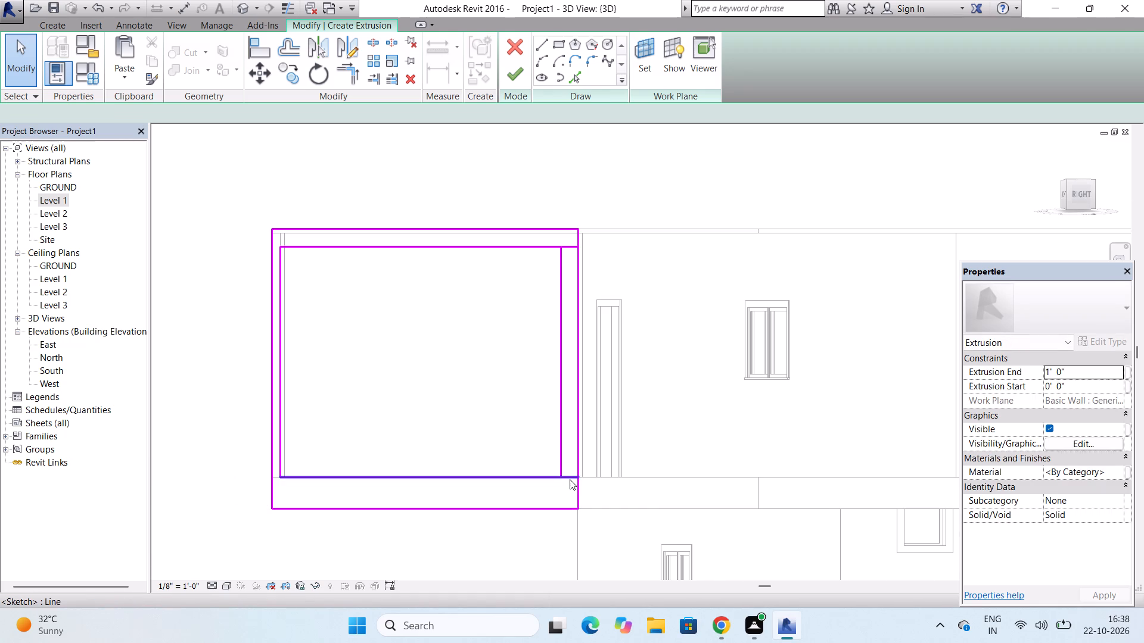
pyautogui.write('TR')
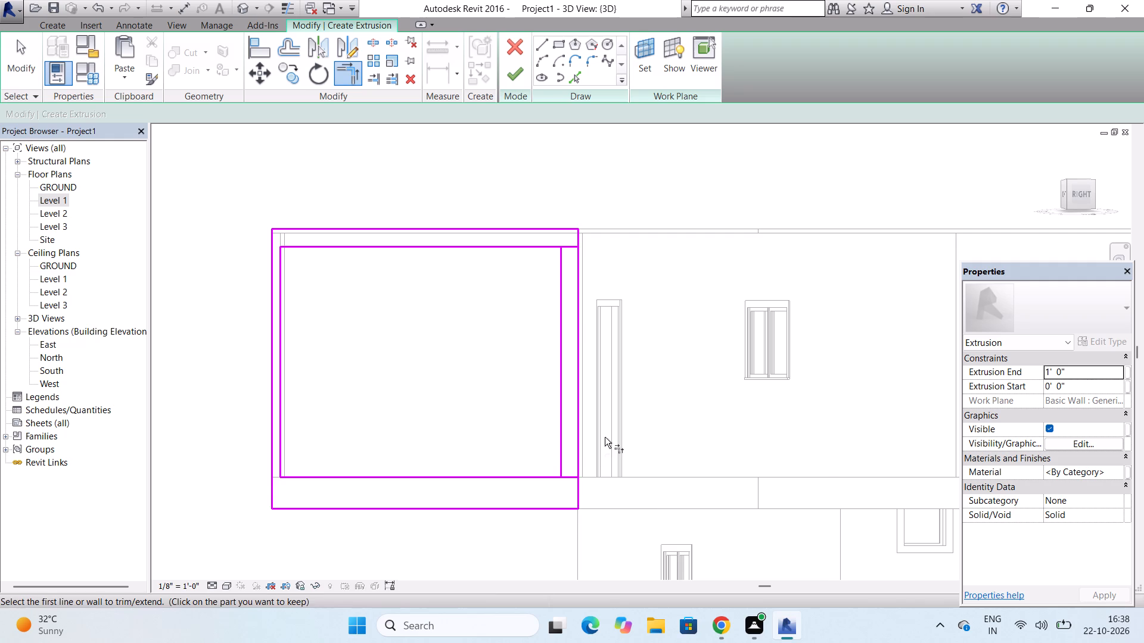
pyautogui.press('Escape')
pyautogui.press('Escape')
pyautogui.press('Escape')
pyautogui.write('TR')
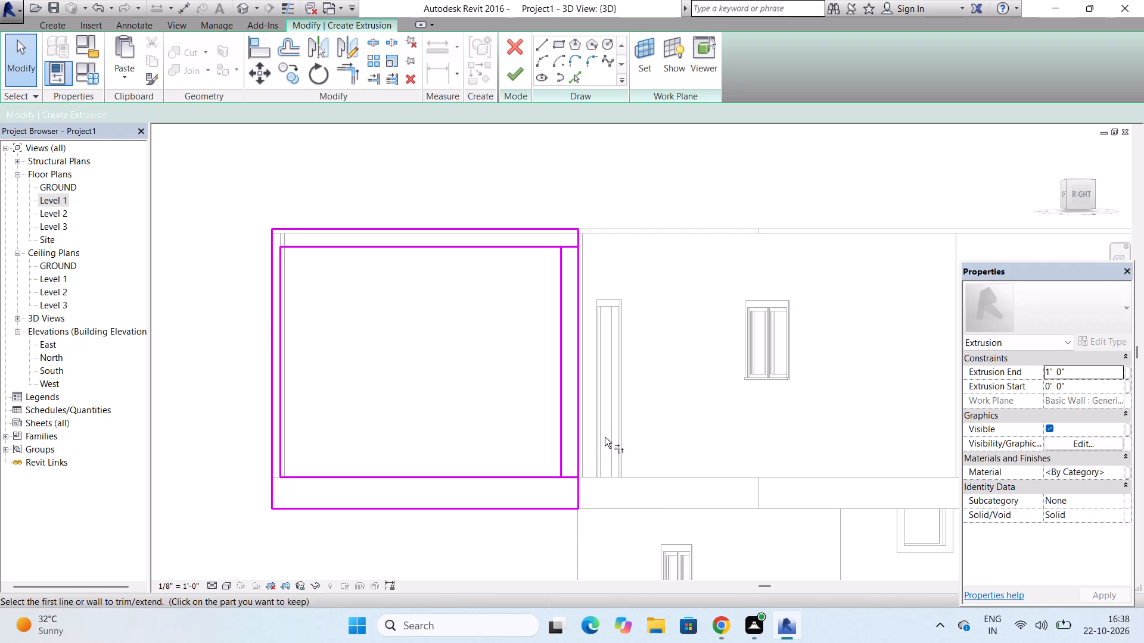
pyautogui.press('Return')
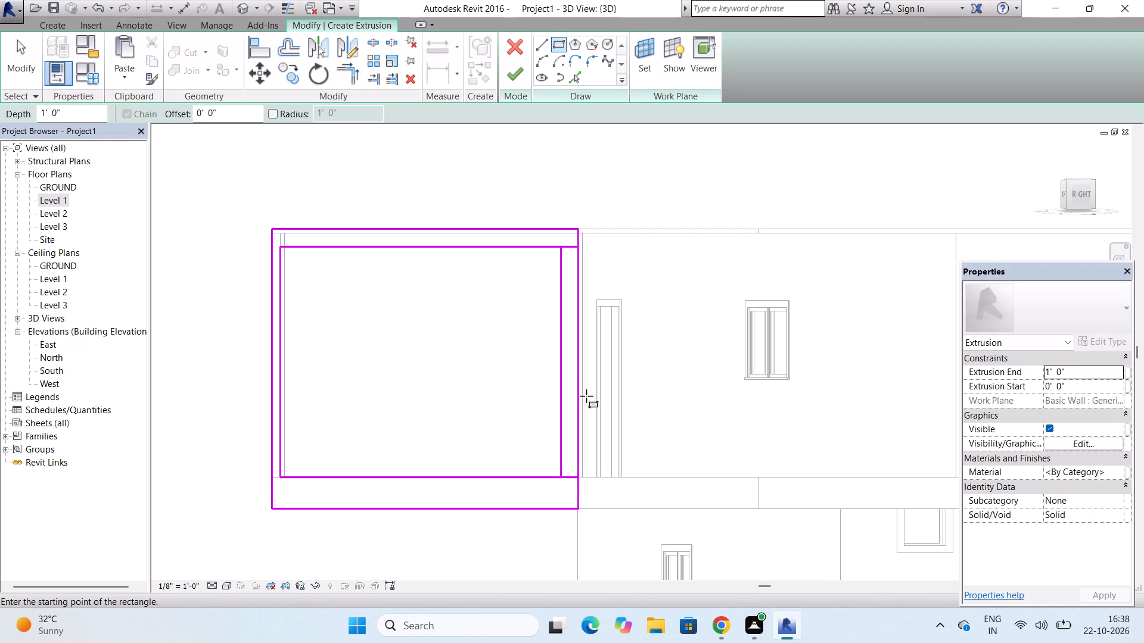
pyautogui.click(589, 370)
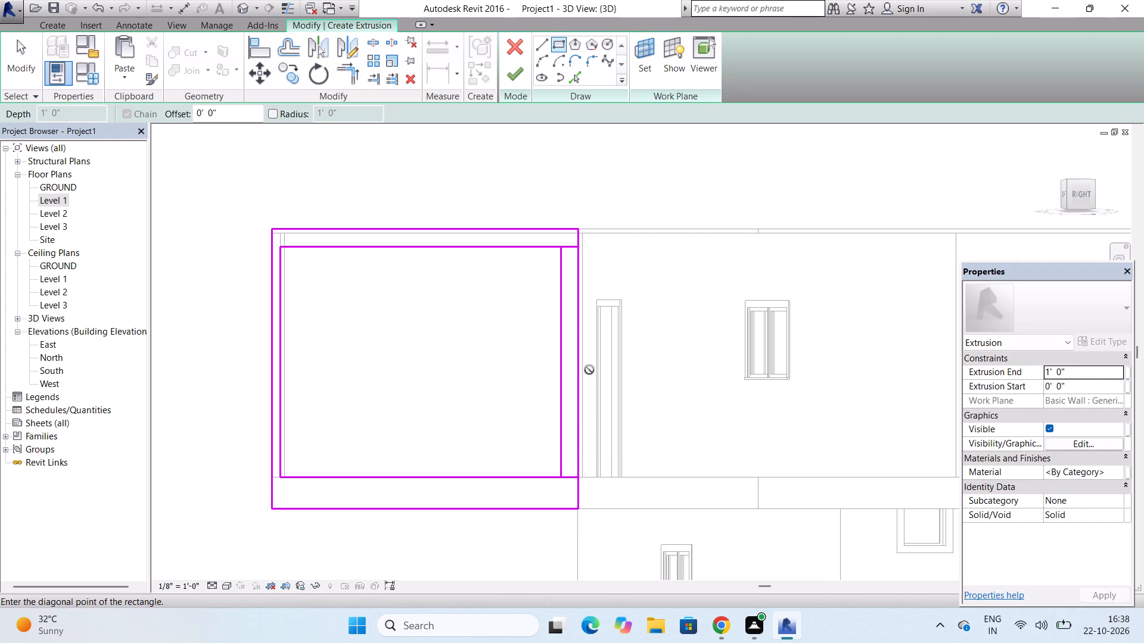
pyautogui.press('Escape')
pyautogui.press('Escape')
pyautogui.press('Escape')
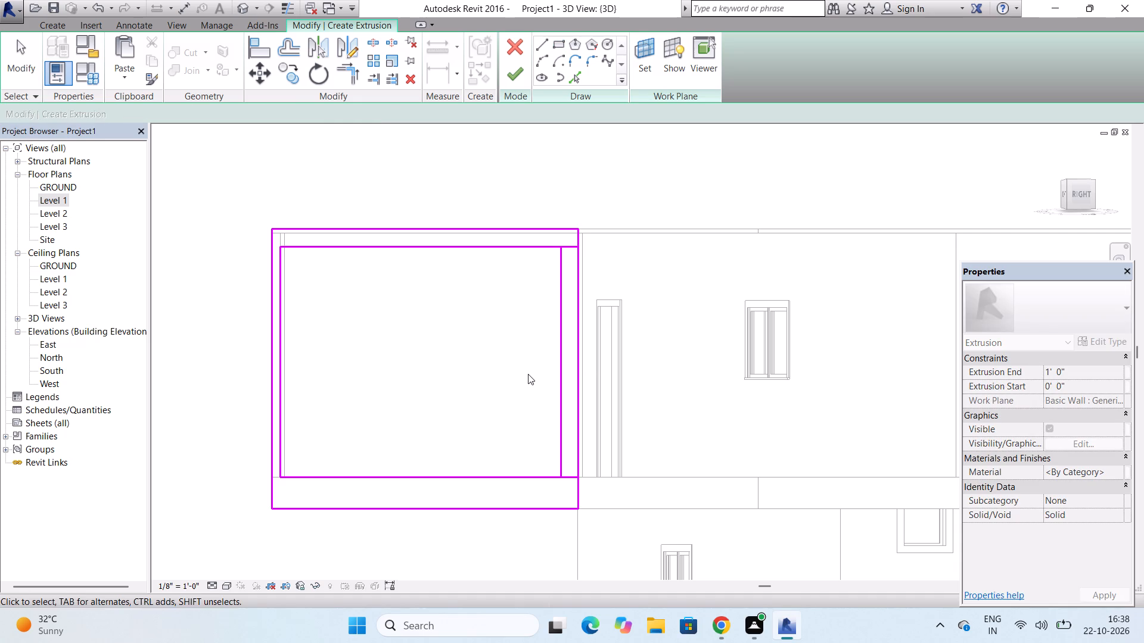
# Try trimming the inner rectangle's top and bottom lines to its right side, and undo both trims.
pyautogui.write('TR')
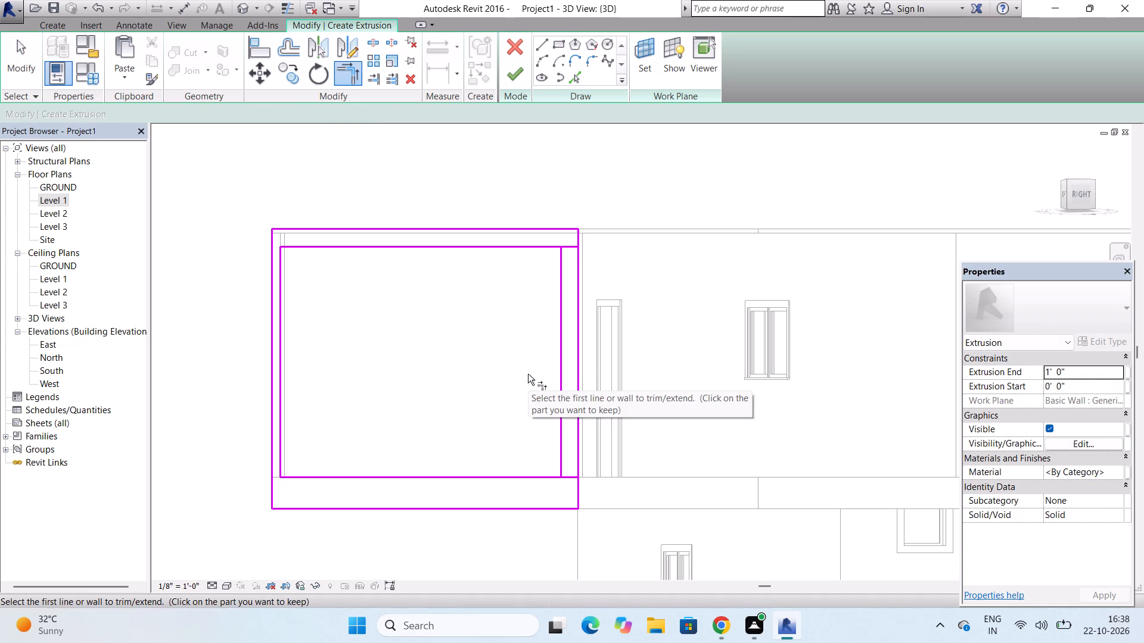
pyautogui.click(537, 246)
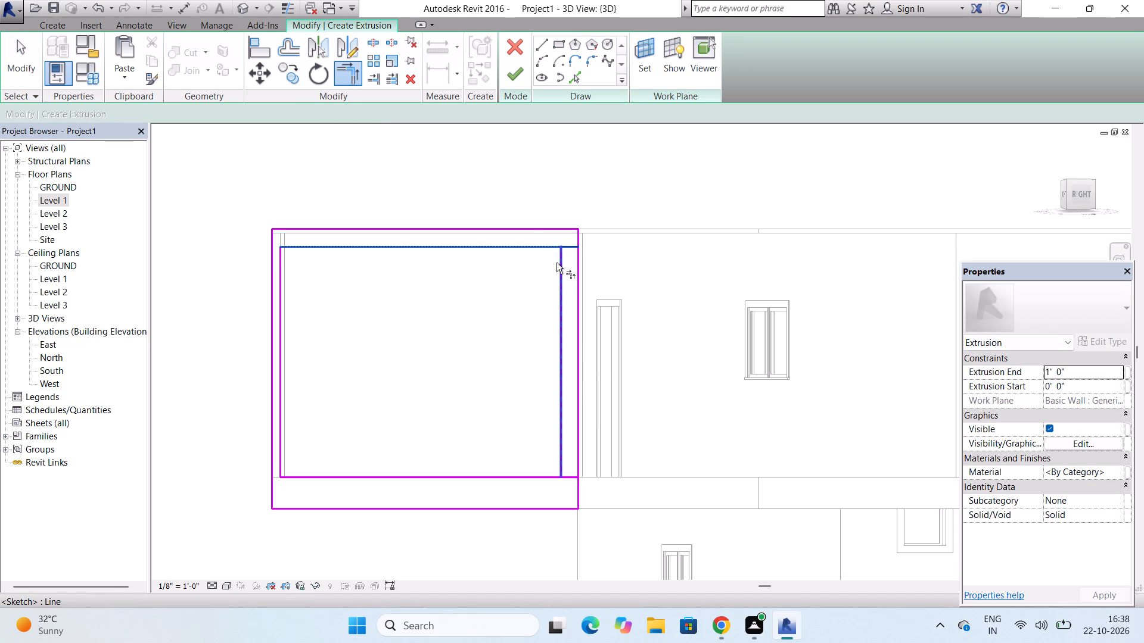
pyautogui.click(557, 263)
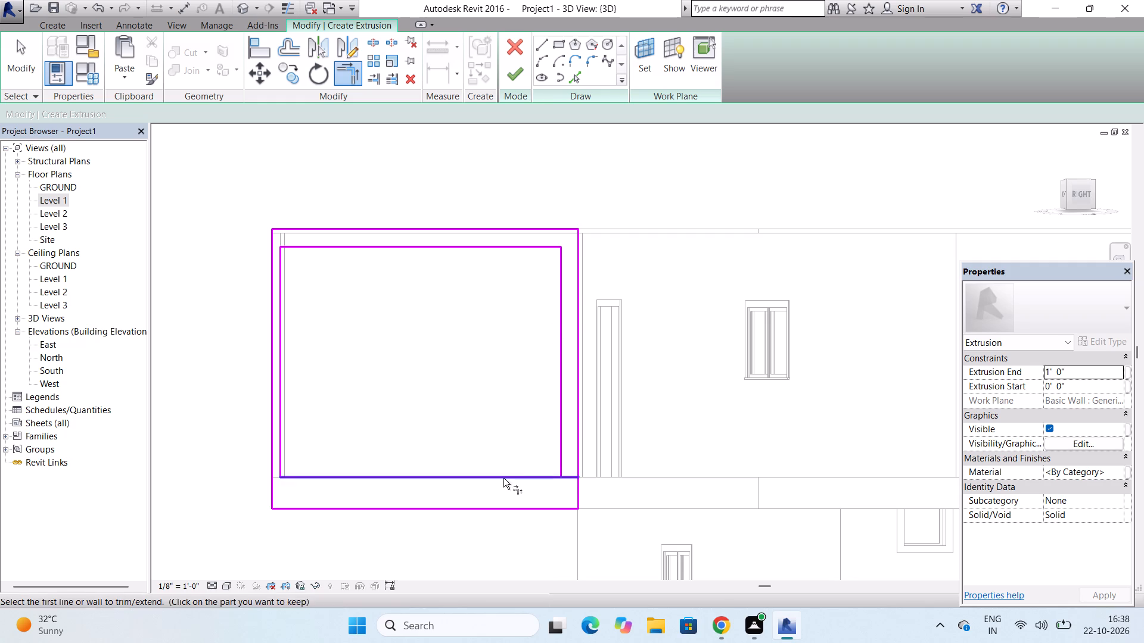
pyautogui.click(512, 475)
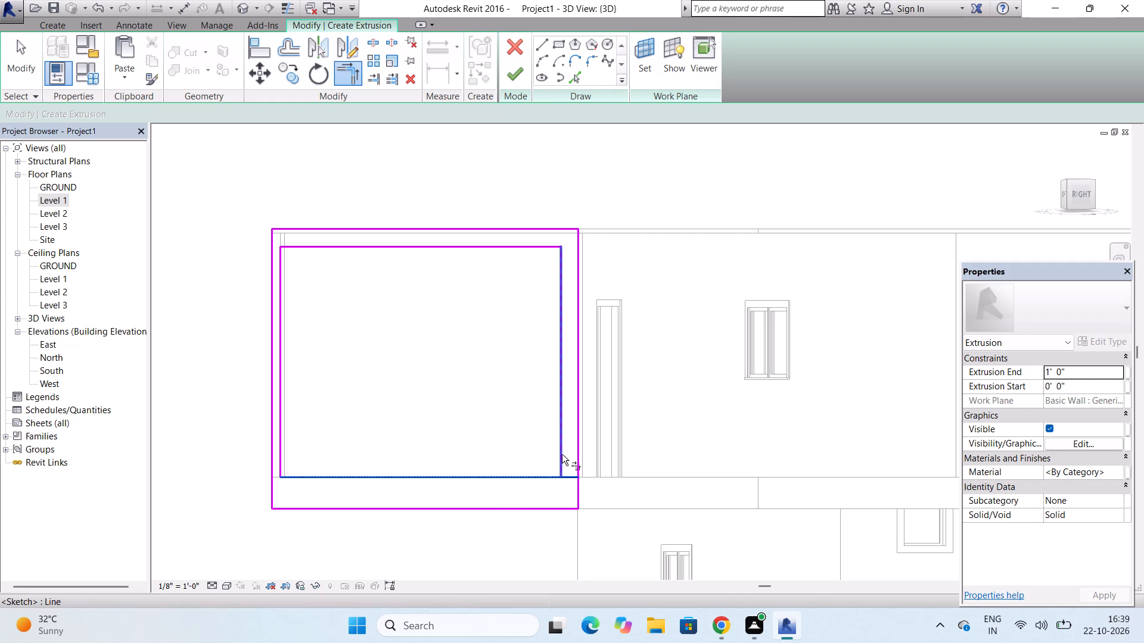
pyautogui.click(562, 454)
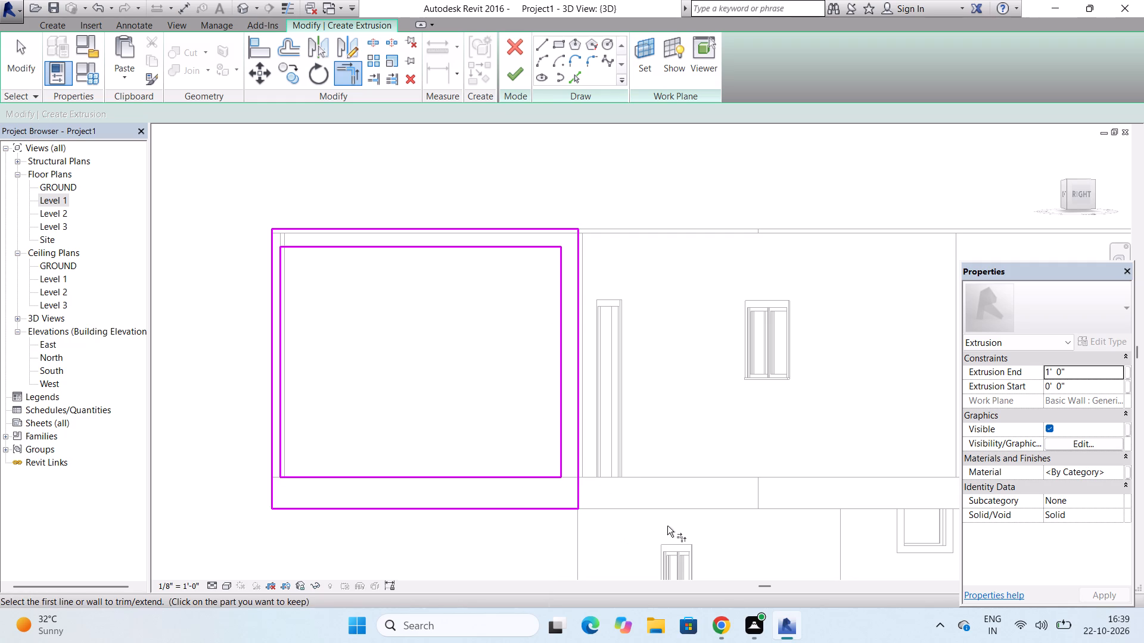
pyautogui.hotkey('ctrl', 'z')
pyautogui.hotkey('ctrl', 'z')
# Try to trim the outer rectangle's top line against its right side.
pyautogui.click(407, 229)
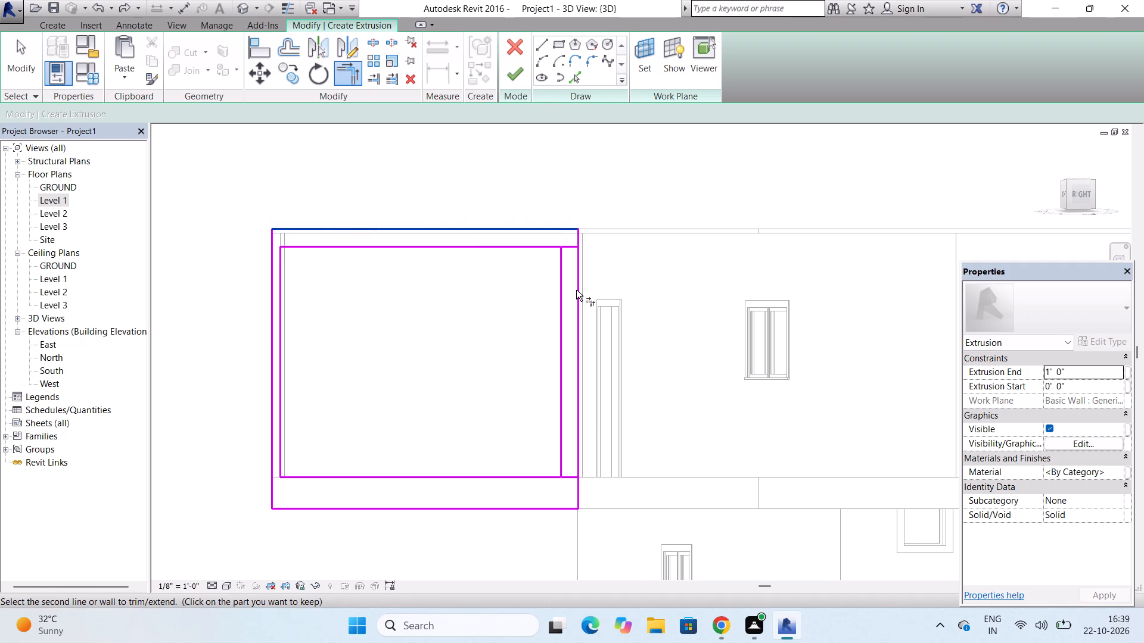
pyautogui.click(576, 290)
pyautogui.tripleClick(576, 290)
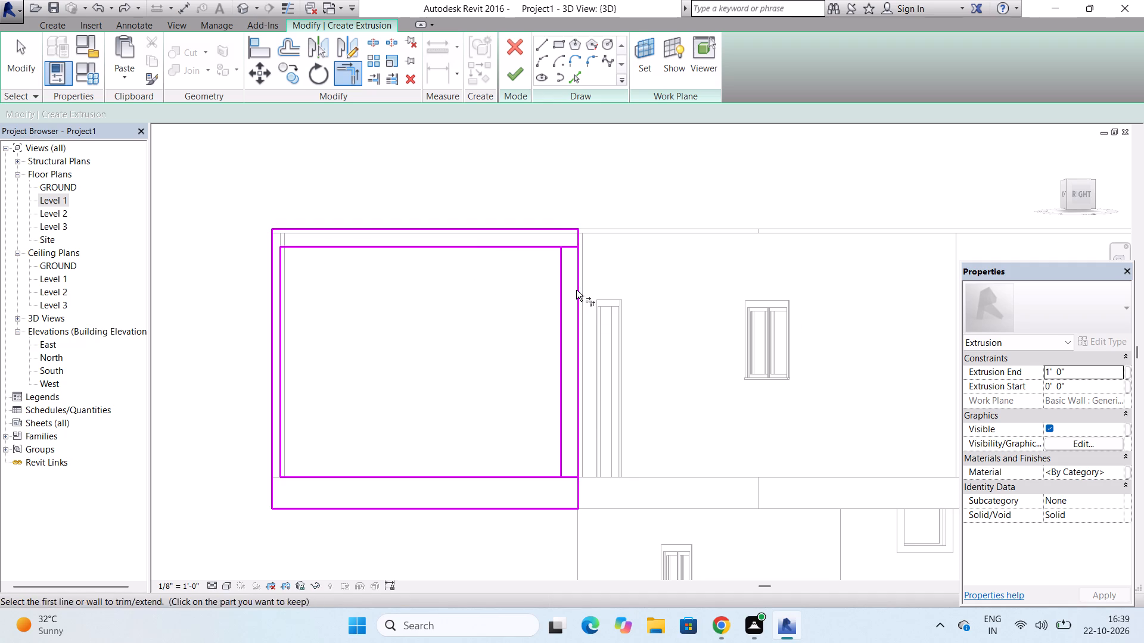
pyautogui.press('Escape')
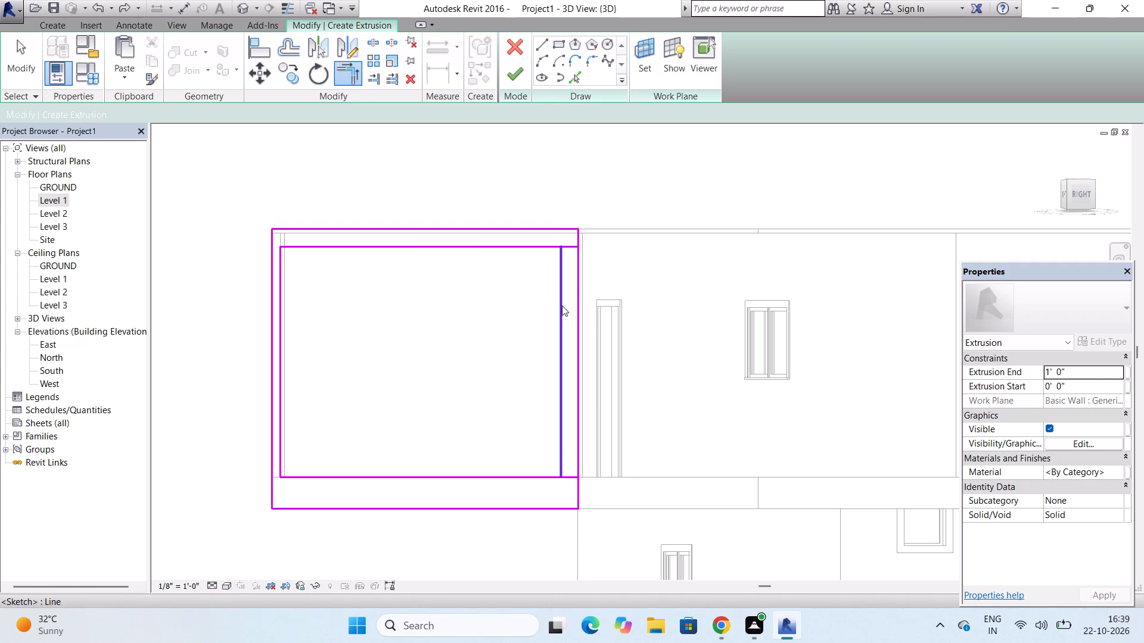
# Delete the inner rectangle's right vertical line.
pyautogui.click(562, 305)
pyautogui.press('Delete')
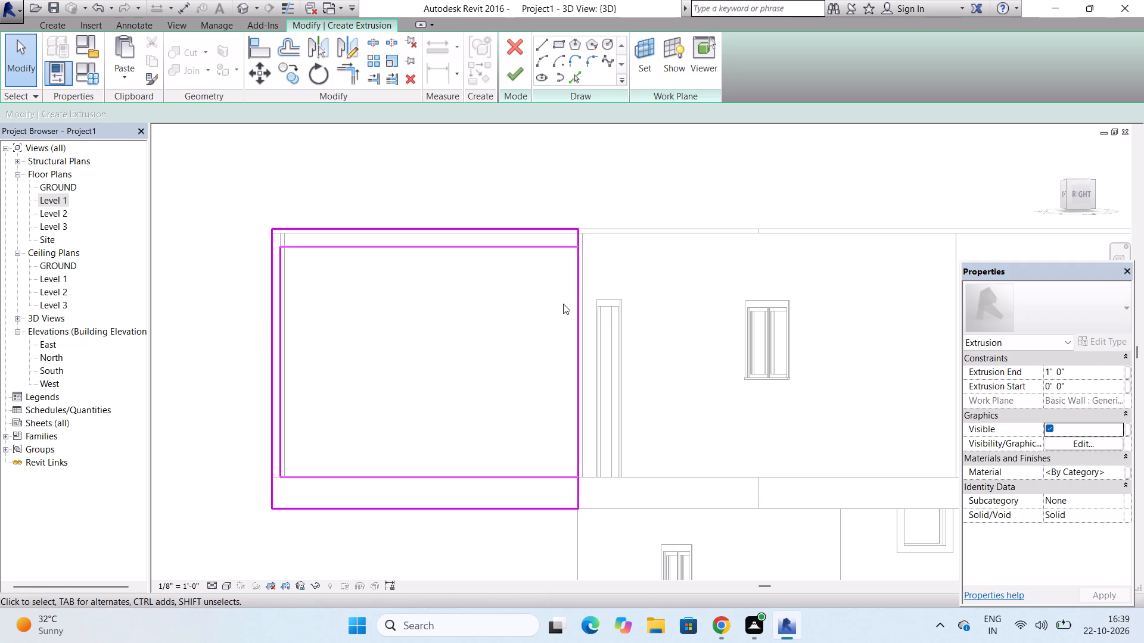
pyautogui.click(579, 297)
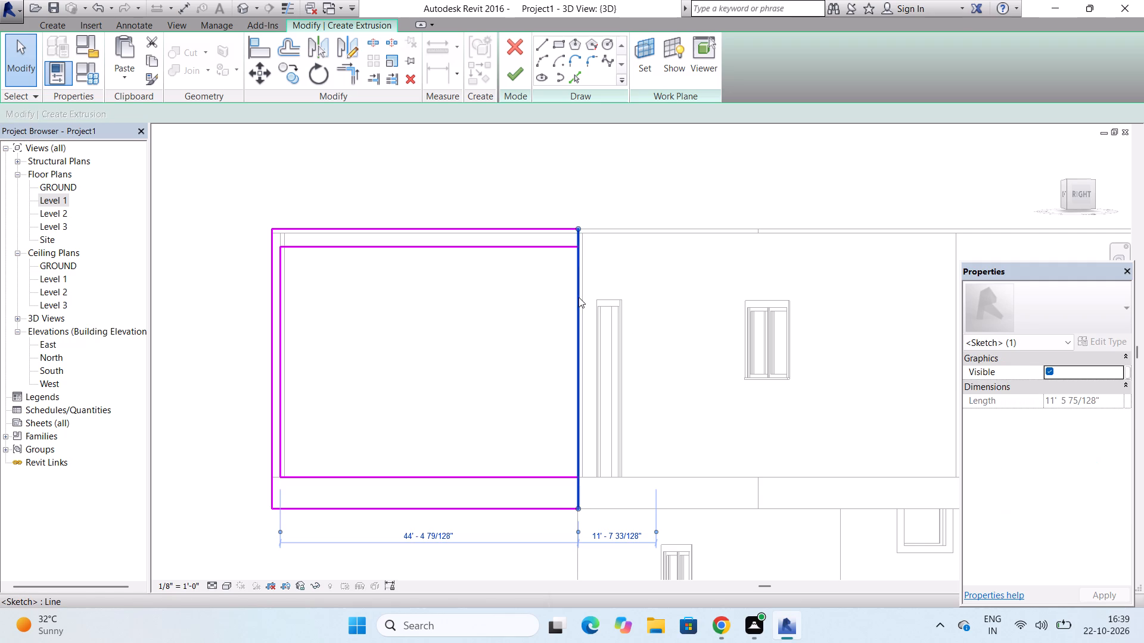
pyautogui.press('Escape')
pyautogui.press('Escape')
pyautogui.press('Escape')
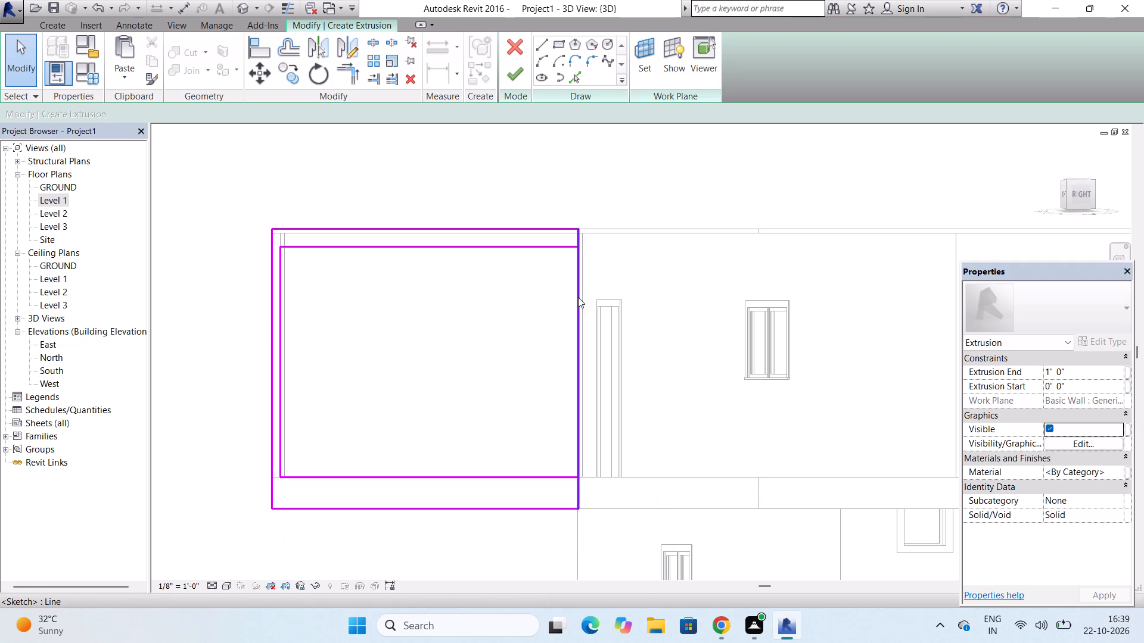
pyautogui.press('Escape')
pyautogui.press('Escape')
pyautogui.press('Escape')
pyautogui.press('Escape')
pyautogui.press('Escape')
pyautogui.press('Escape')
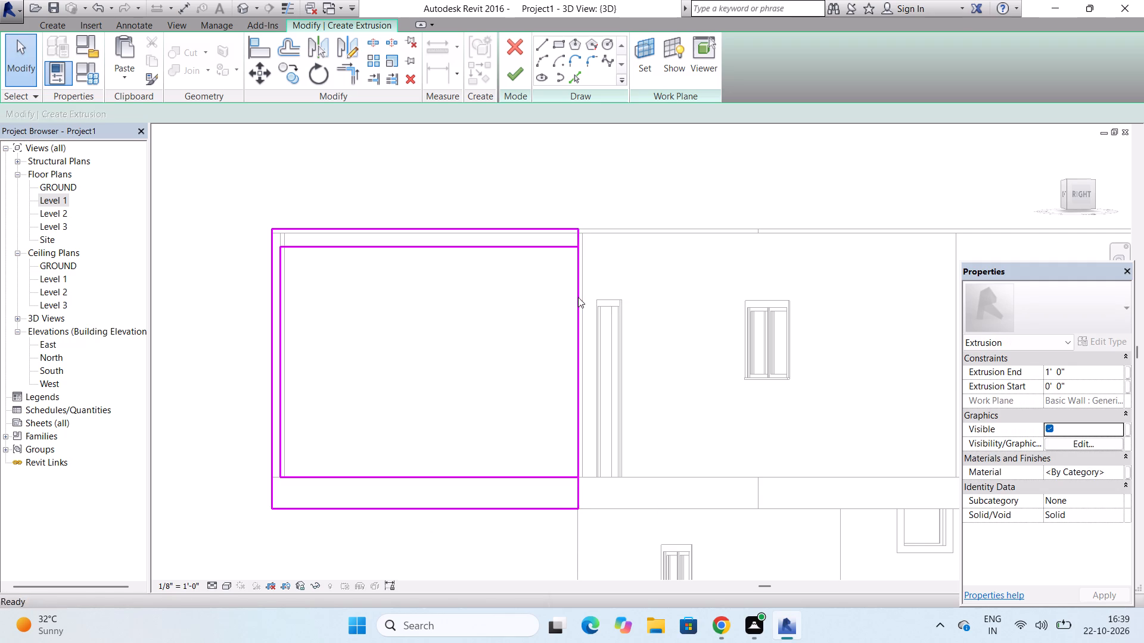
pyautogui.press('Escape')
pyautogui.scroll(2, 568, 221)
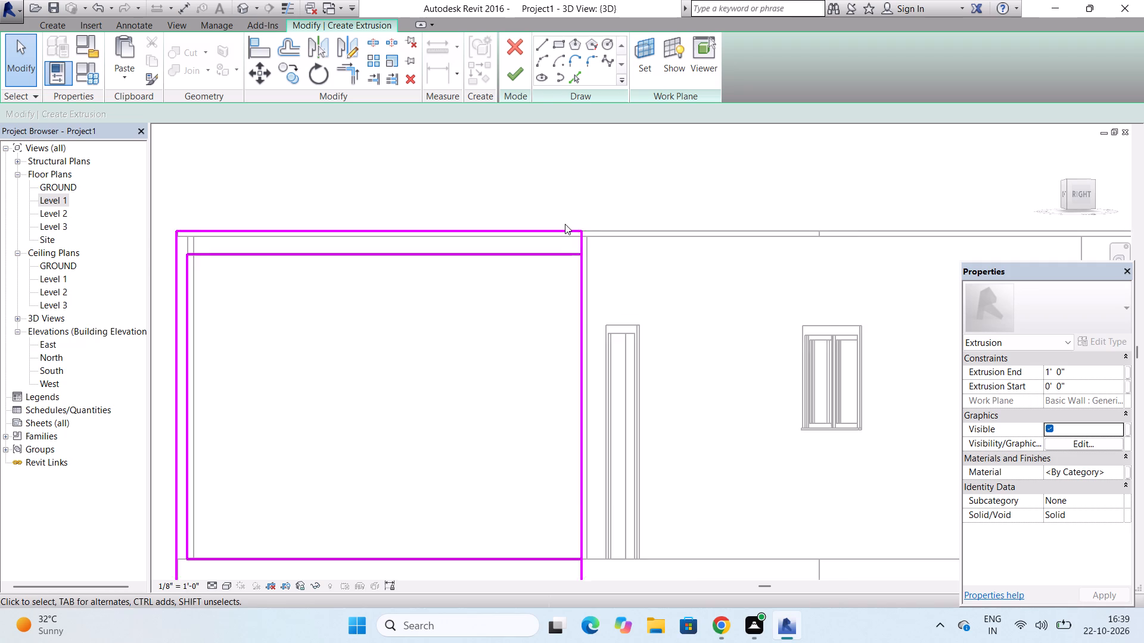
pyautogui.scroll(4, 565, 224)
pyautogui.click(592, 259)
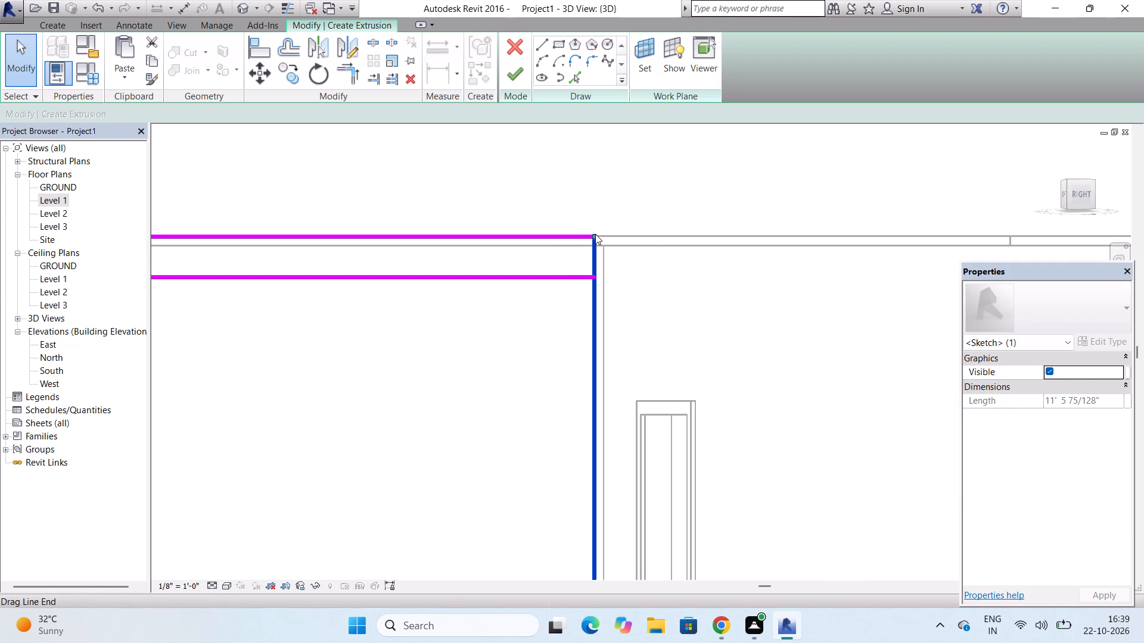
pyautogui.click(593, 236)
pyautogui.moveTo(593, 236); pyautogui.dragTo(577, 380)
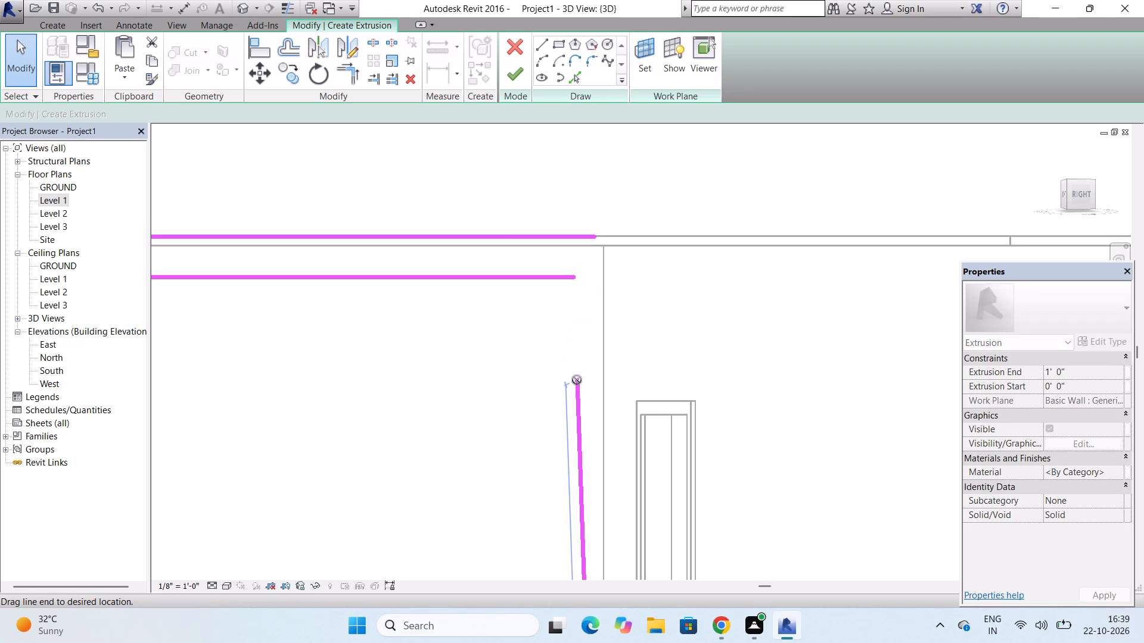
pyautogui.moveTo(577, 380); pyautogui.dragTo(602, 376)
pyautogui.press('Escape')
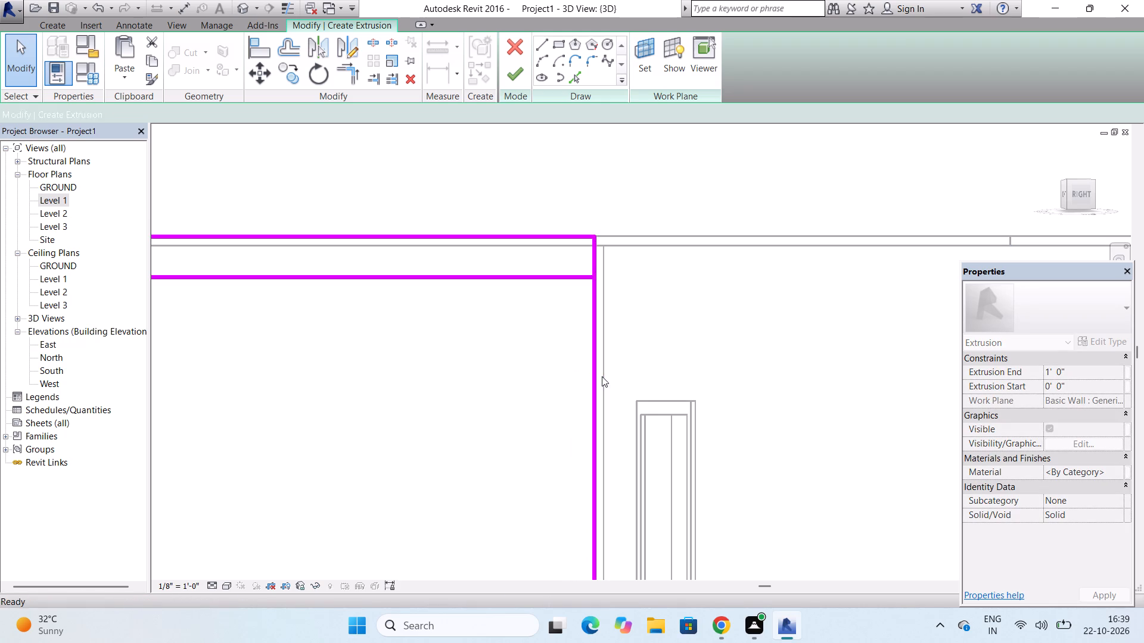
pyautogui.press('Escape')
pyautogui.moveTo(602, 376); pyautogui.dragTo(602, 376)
# Dismiss the notification card and delete the outer rectangle's right vertical line.
pyautogui.scroll(-5, 603, 278)
pyautogui.click(596, 326)
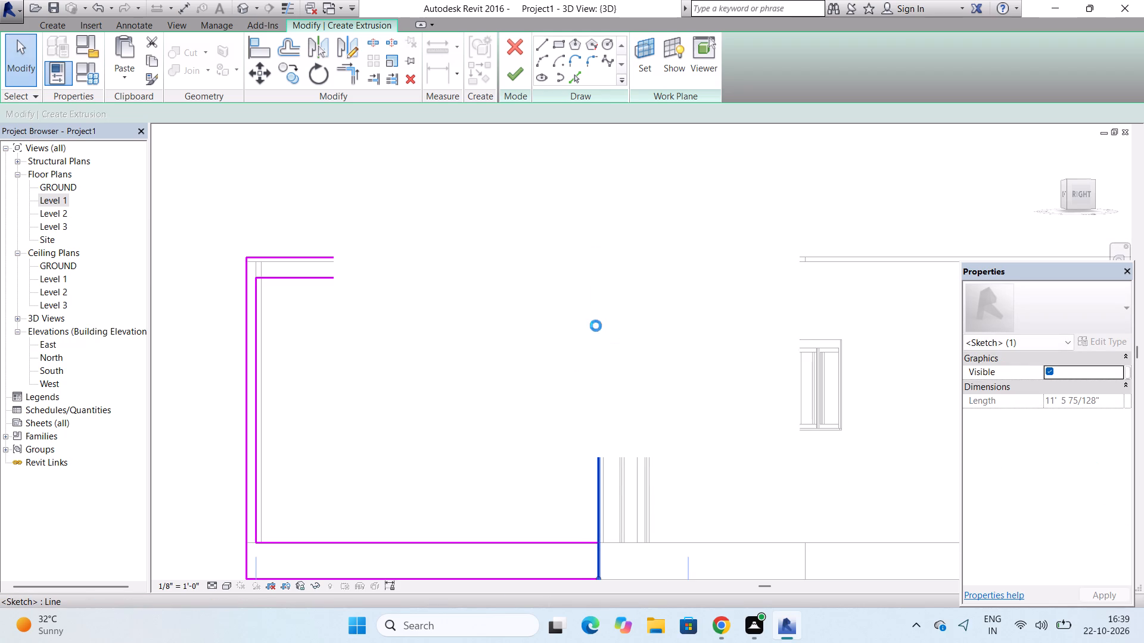
pyautogui.click(780, 151)
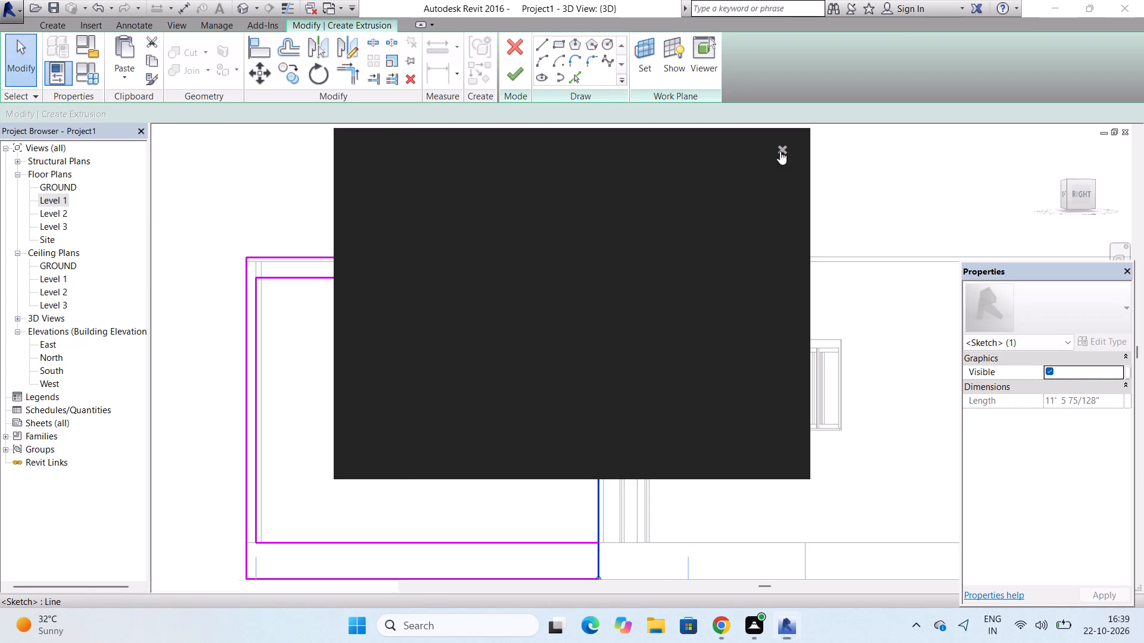
pyautogui.press('Delete')
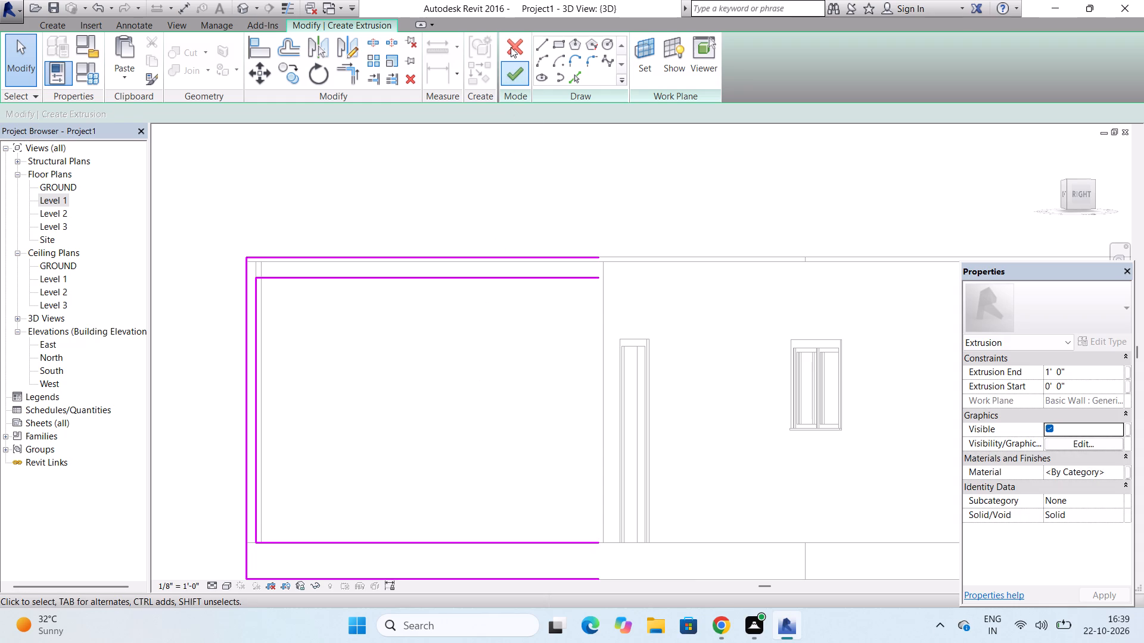
# Sketch a vertical line about 1'-4" long joining the outer and inner bottom lines at their right ends.
pyautogui.click(545, 46)
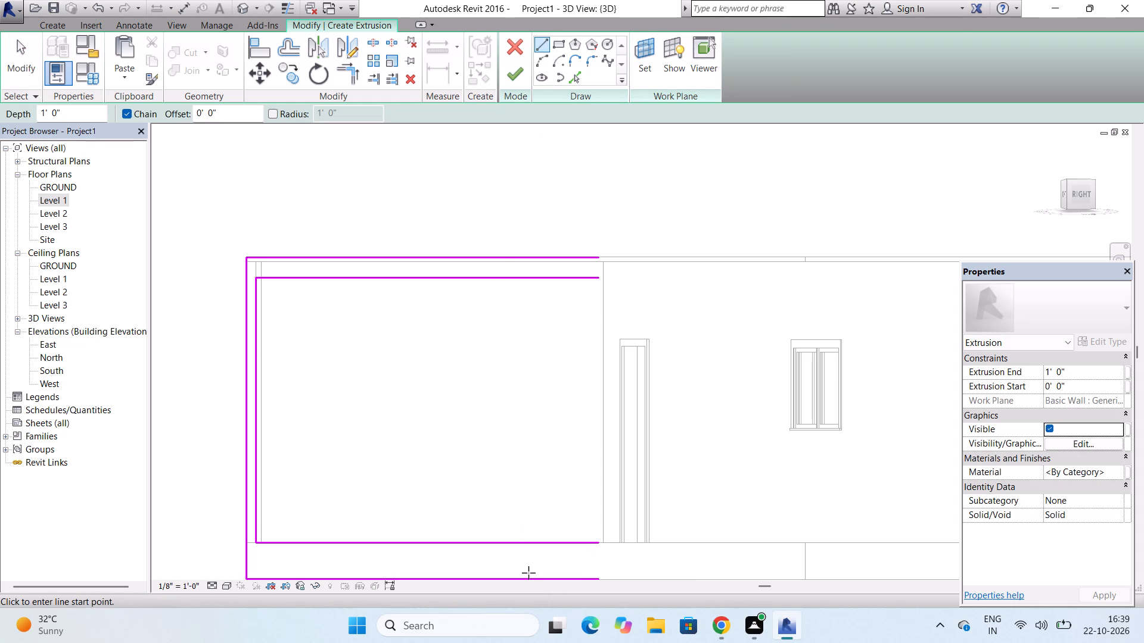
pyautogui.scroll(14, 615, 591)
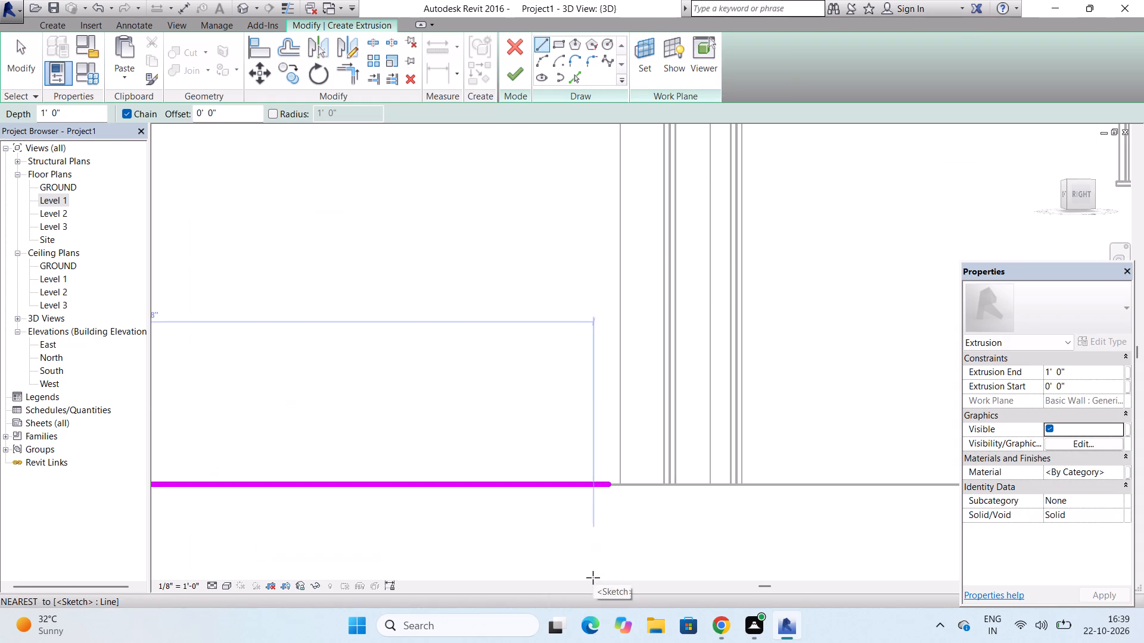
pyautogui.scroll(-4, 611, 538)
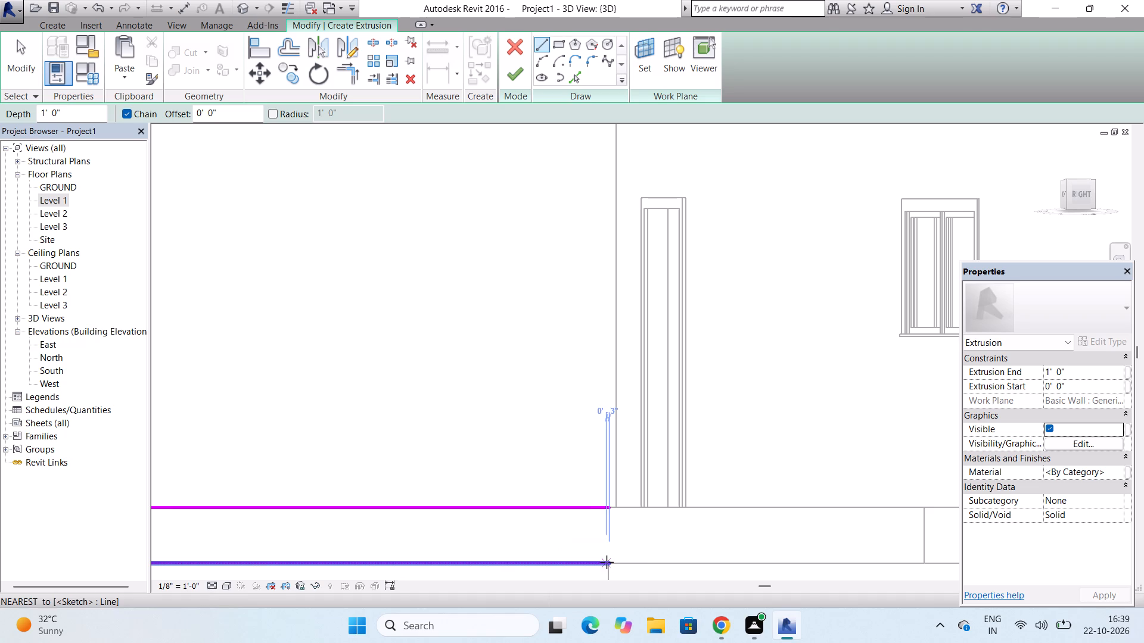
pyautogui.click(607, 562)
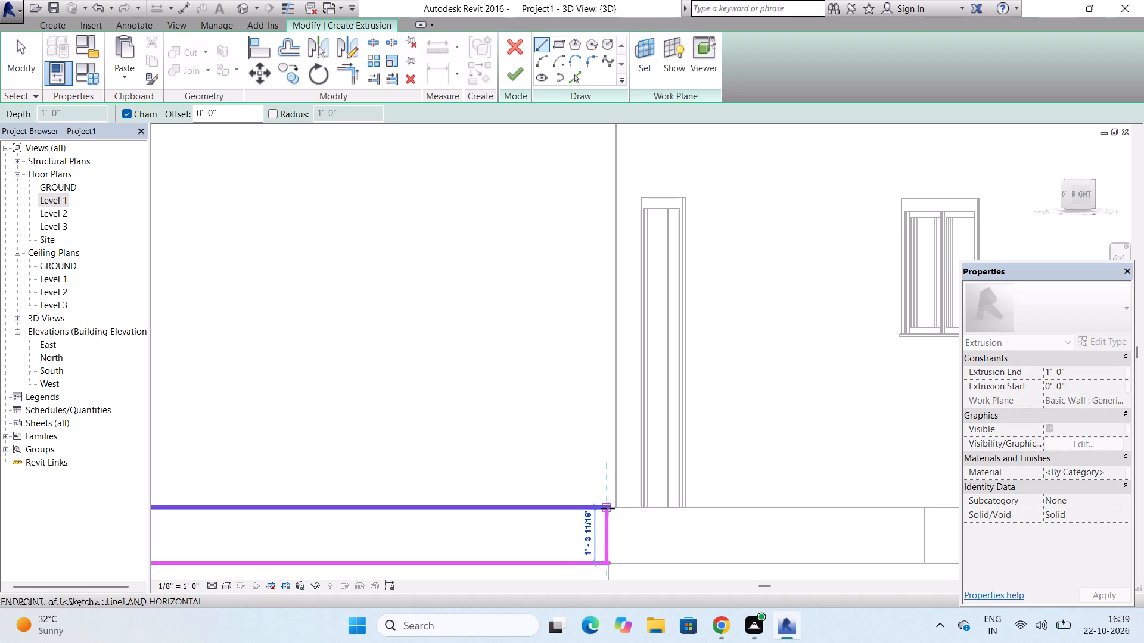
pyautogui.click(608, 508)
pyautogui.press('Escape')
pyautogui.press('Escape')
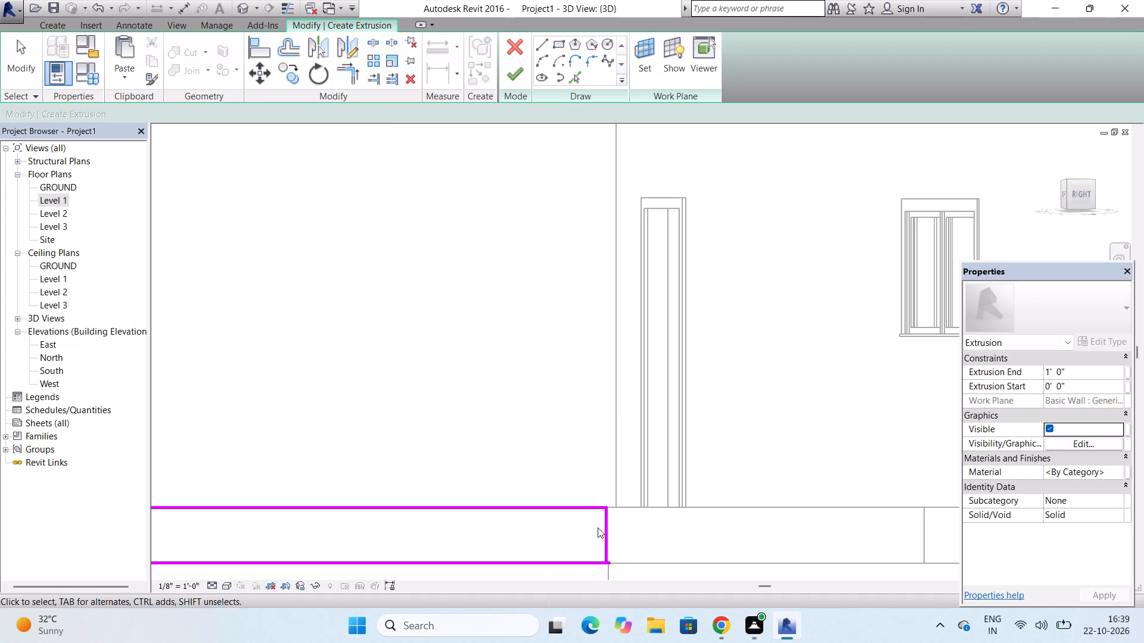
pyautogui.press('Escape')
pyautogui.press('Escape')
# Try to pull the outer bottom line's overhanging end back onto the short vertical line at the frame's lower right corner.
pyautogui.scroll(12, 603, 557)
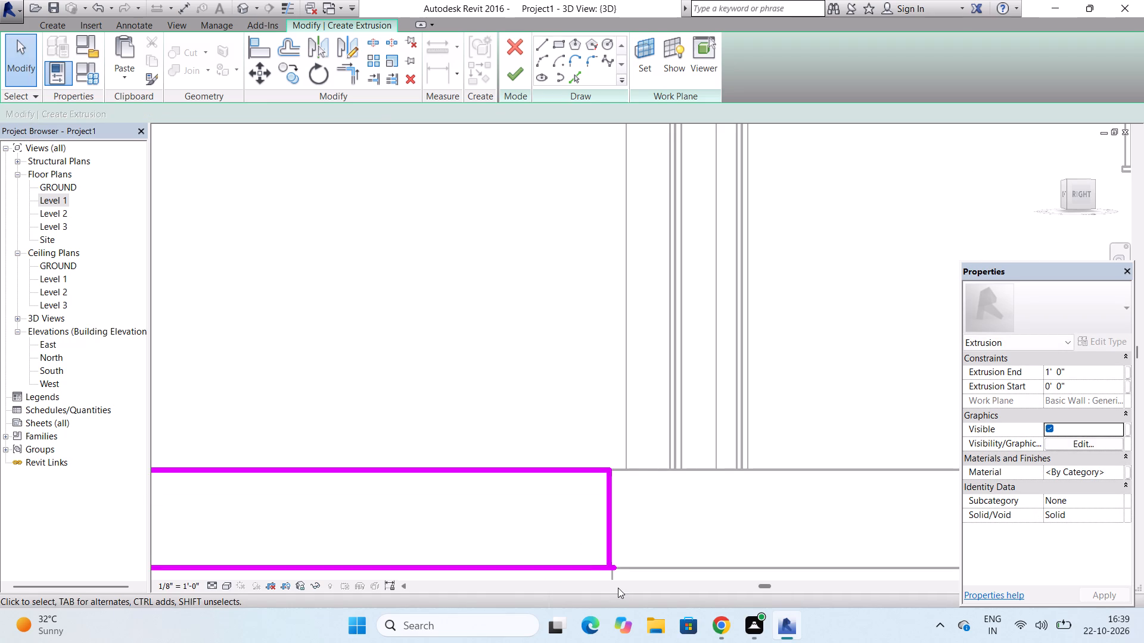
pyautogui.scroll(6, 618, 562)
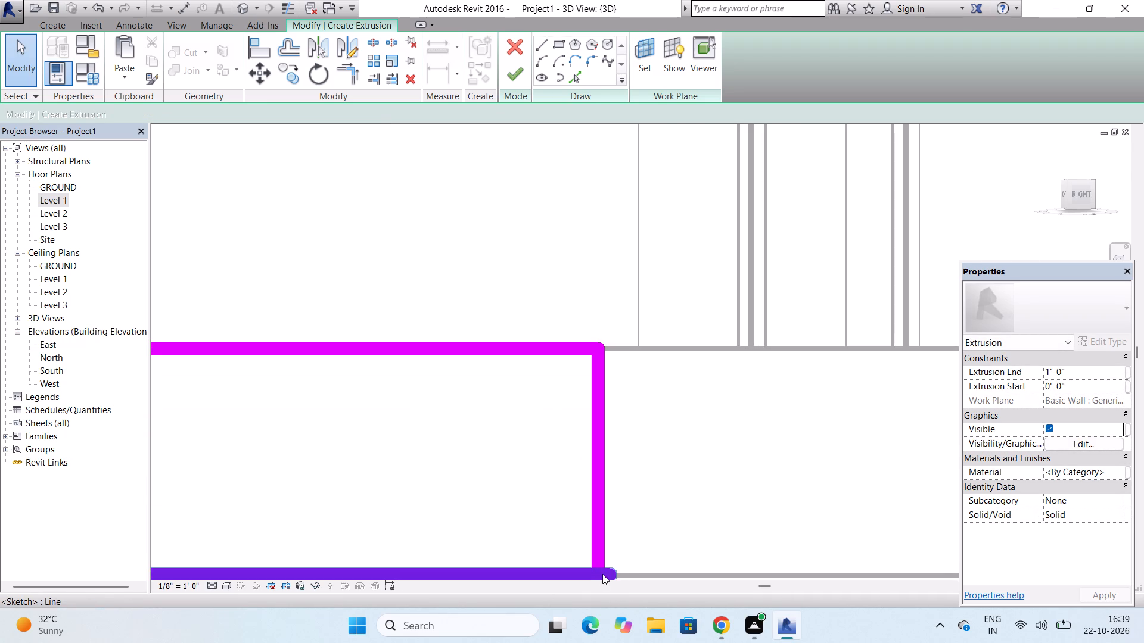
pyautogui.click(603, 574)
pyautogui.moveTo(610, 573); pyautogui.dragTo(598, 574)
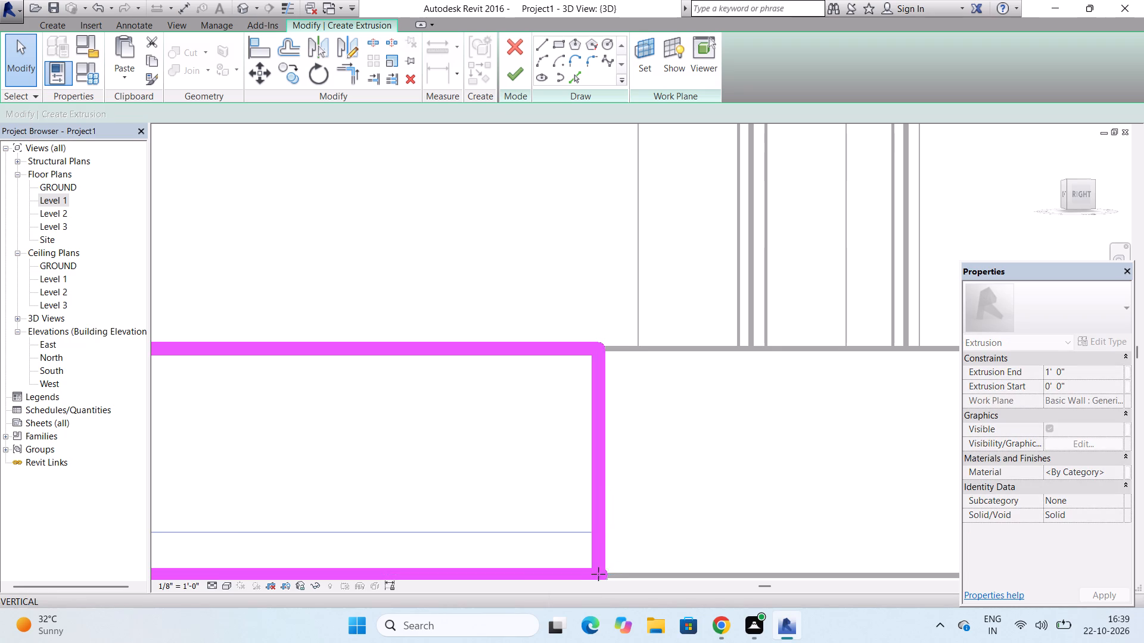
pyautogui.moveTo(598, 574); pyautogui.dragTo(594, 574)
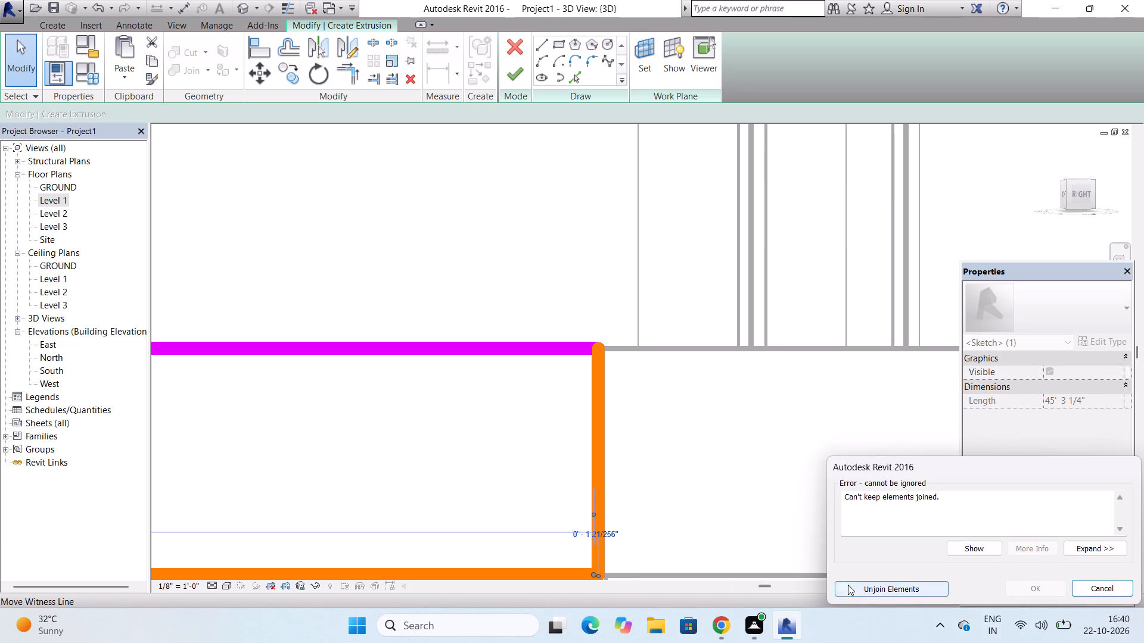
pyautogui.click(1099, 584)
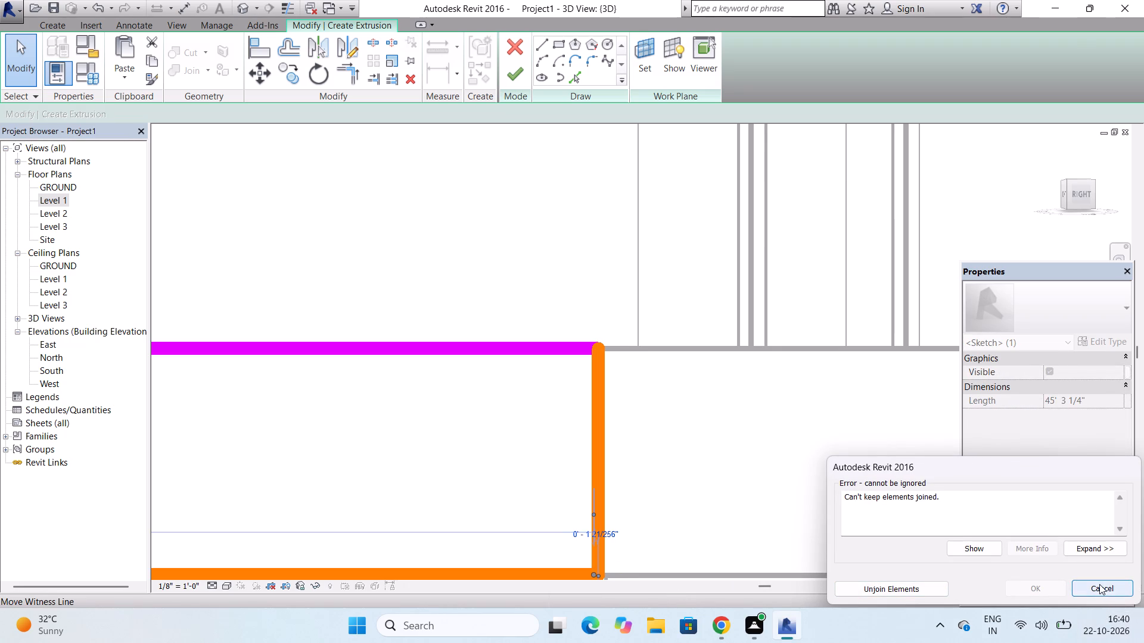
# Shorten the outer bottom line to about 45'-4" so its right end meets the short vertical line.
pyautogui.scroll(6, 588, 565)
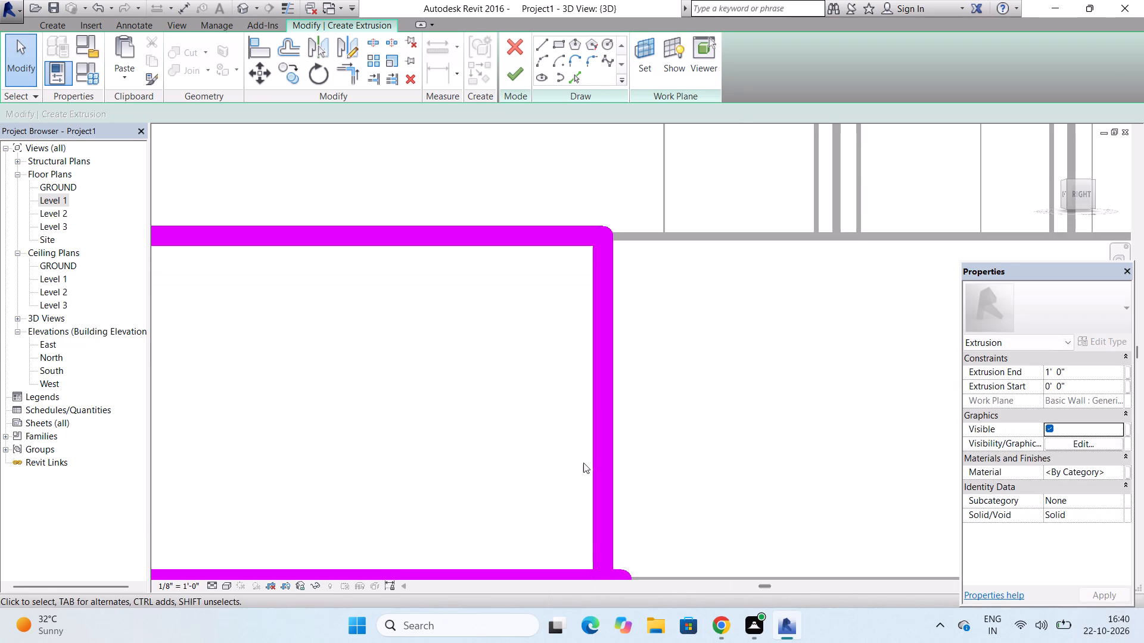
pyautogui.scroll(-3, 583, 459)
pyautogui.scroll(3, 610, 547)
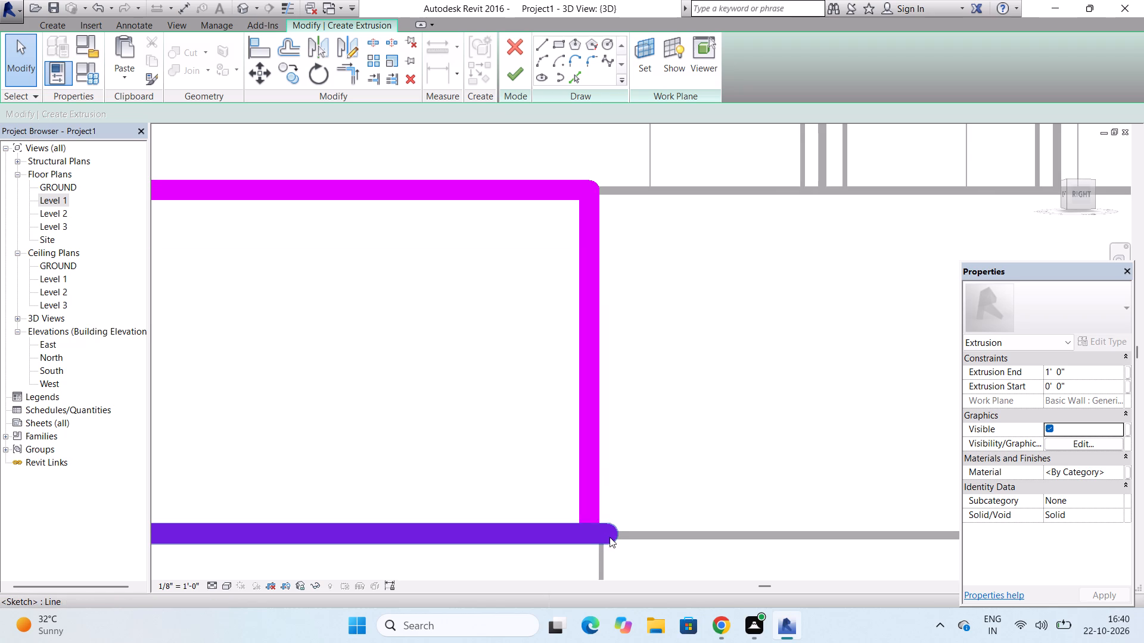
pyautogui.click(610, 536)
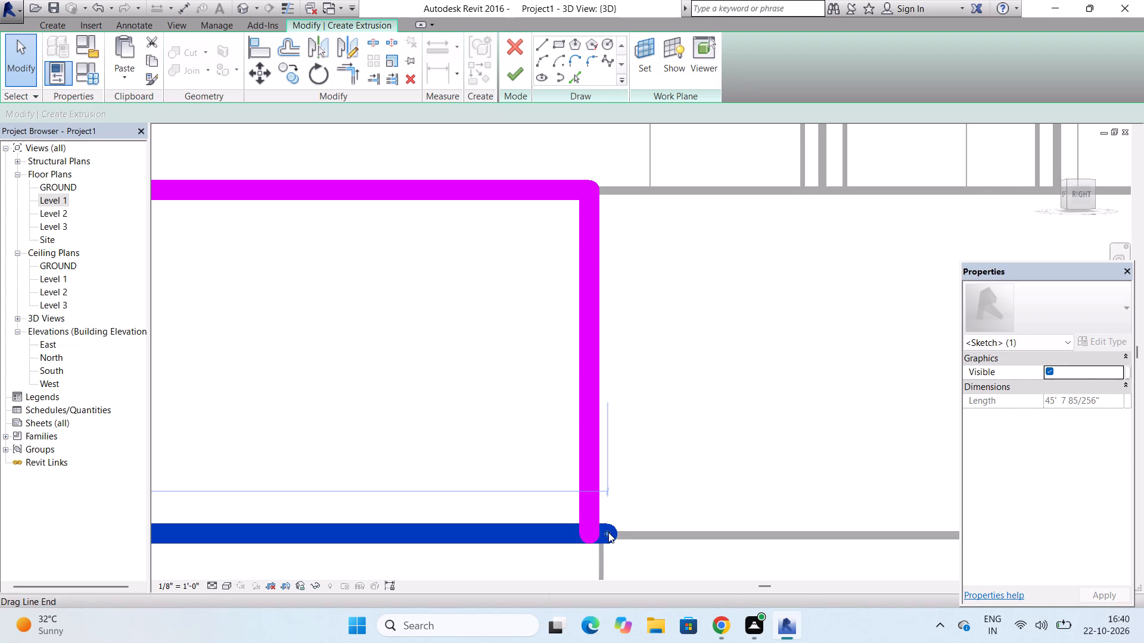
pyautogui.moveTo(608, 532); pyautogui.dragTo(585, 529)
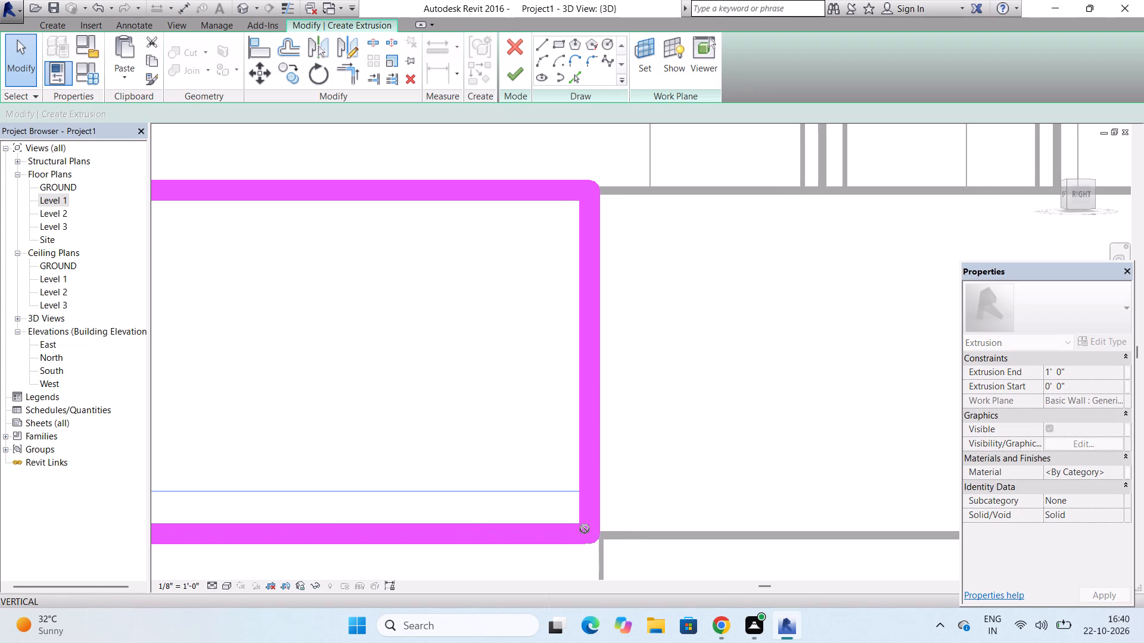
pyautogui.moveTo(585, 529); pyautogui.dragTo(598, 529)
pyautogui.moveTo(598, 529); pyautogui.dragTo(588, 531)
pyautogui.scroll(-5, 693, 502)
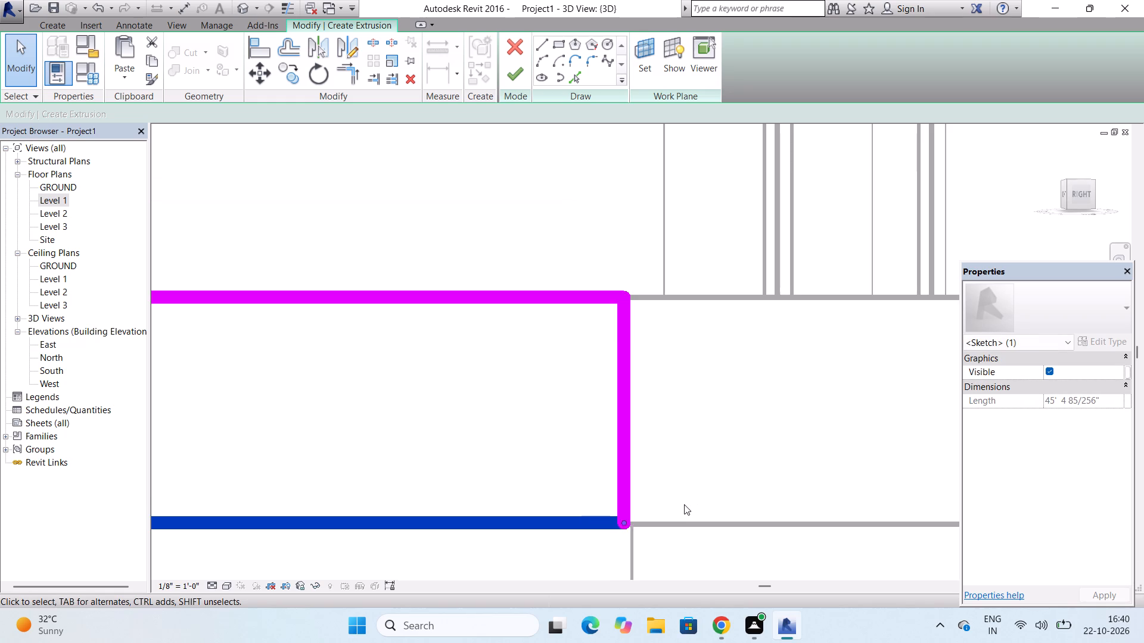
# Sketch a vertical line joining the inner and outer top lines at their right ends to close the frame profile.
pyautogui.scroll(-14, 684, 504)
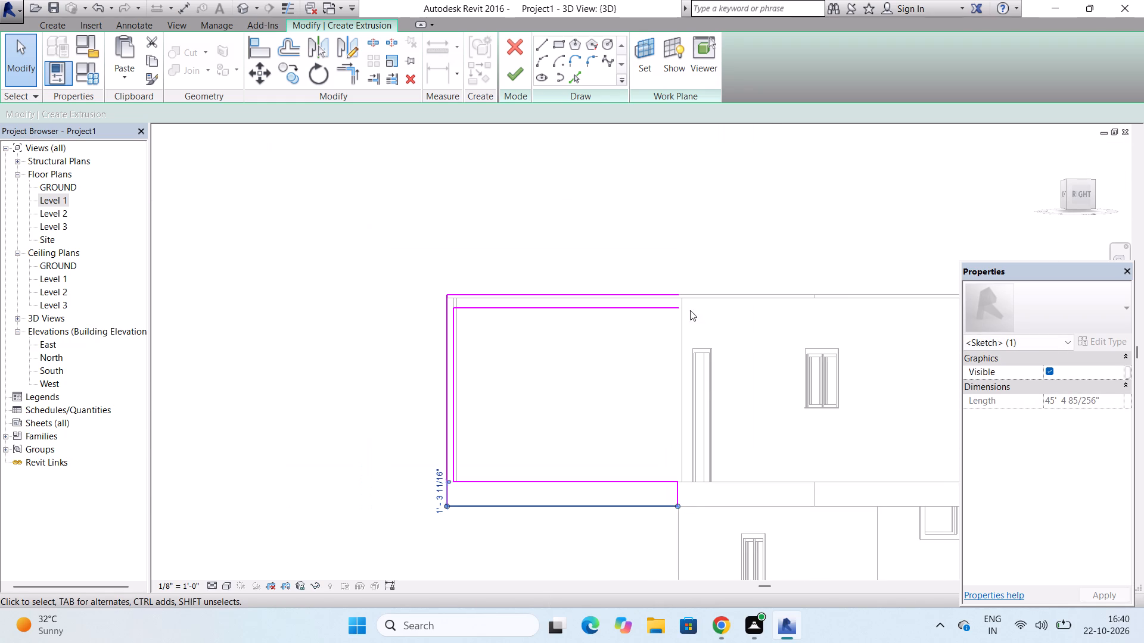
pyautogui.click(542, 47)
pyautogui.scroll(6, 682, 273)
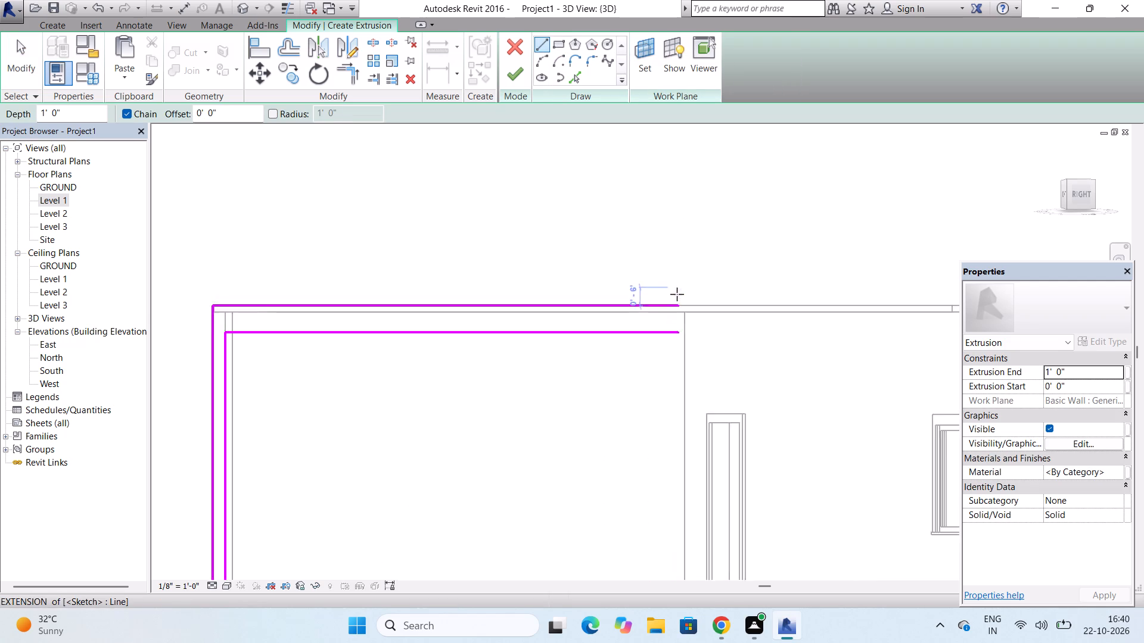
pyautogui.scroll(10, 677, 294)
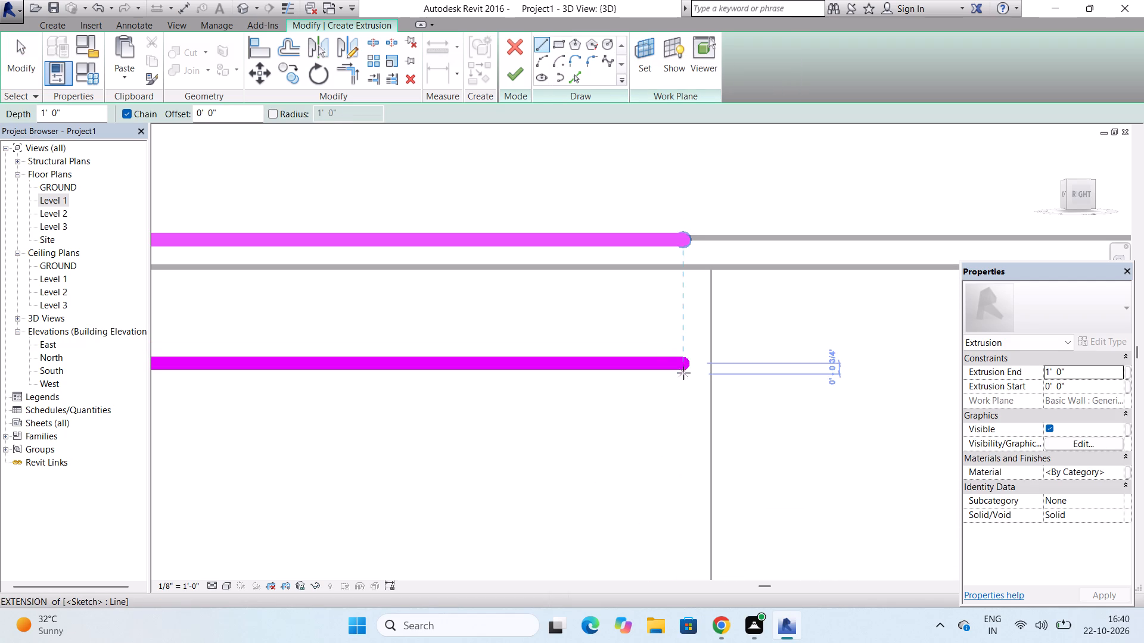
pyautogui.click(684, 364)
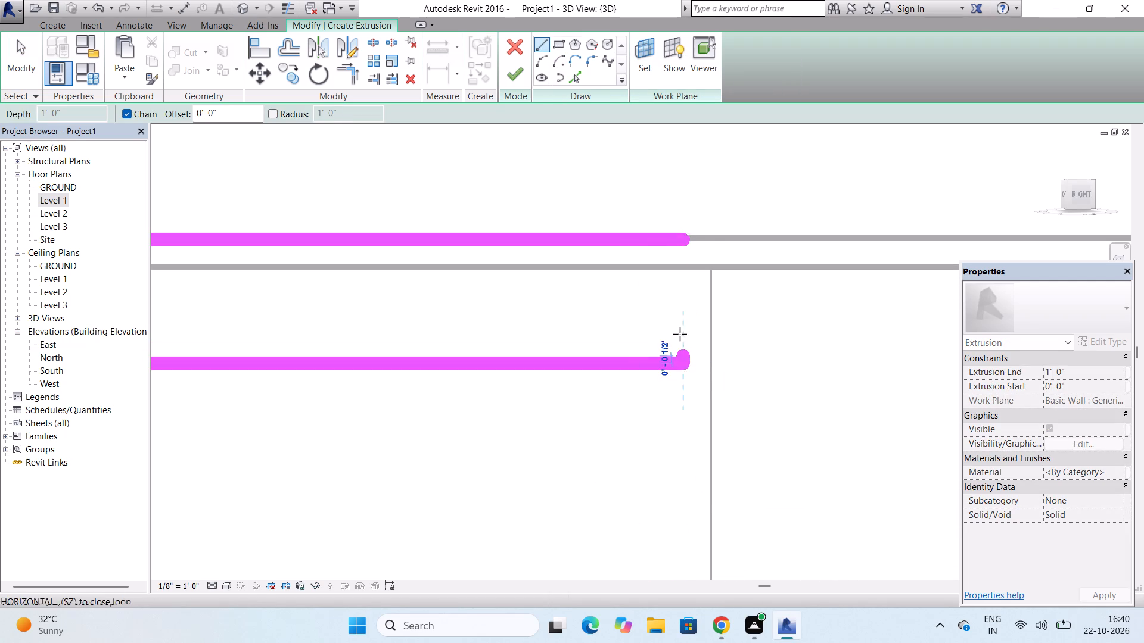
pyautogui.click(683, 237)
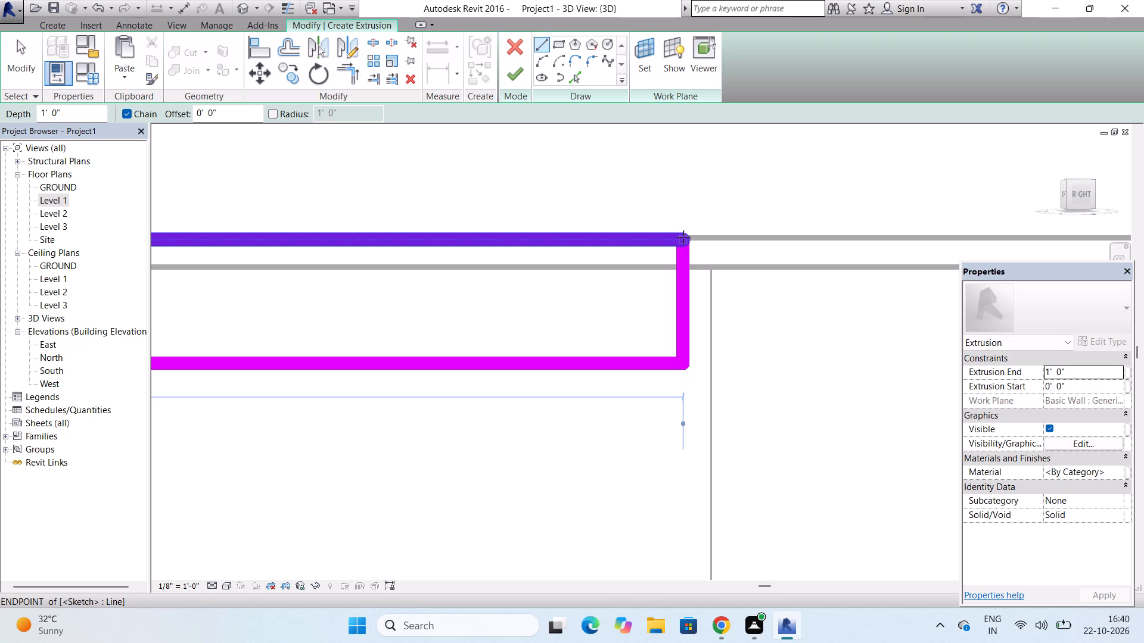
pyautogui.press('Escape')
pyautogui.press('Escape')
pyautogui.scroll(-1, 714, 238)
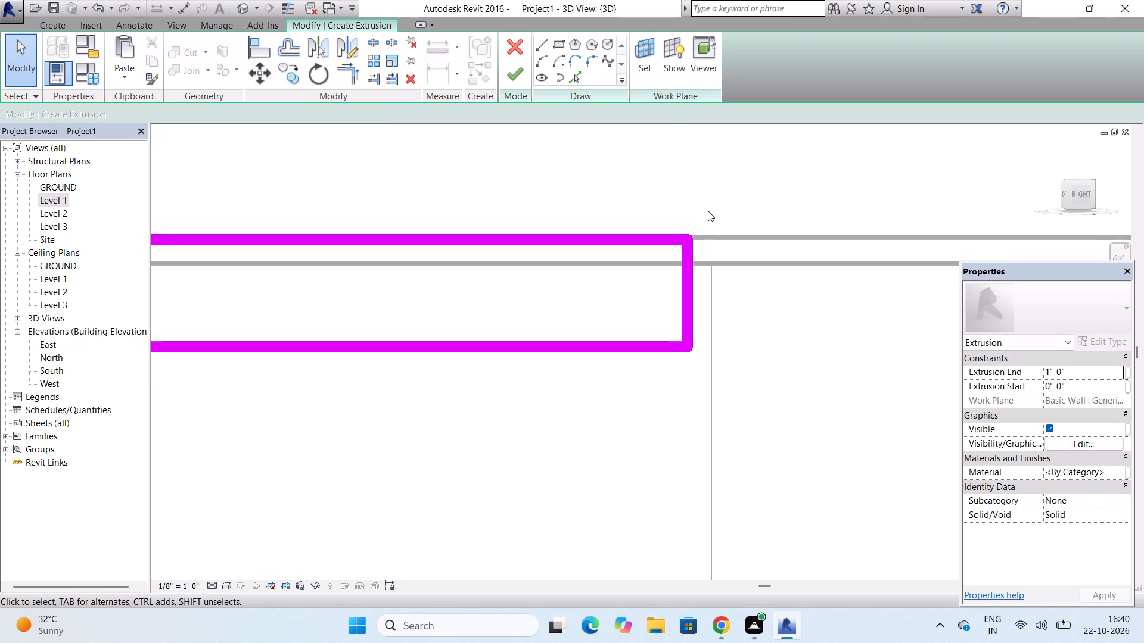
# Finish the frame profile as a 1'-0" deep extrusion, dismiss the notification card, and complete the in-place model.
pyautogui.click(513, 70)
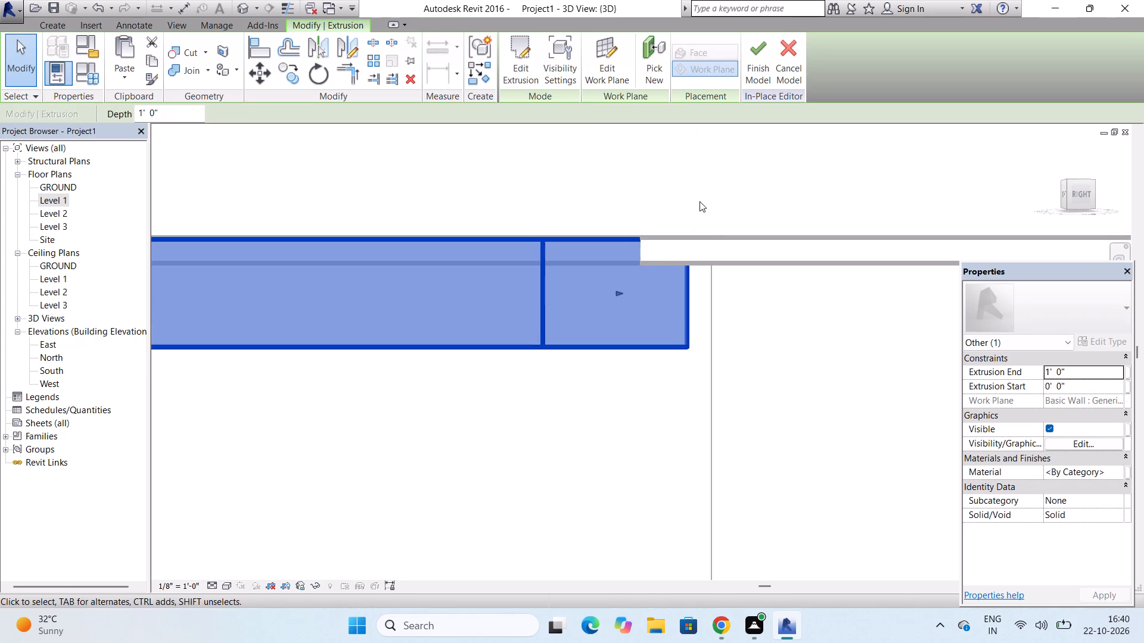
pyautogui.scroll(-17, 701, 216)
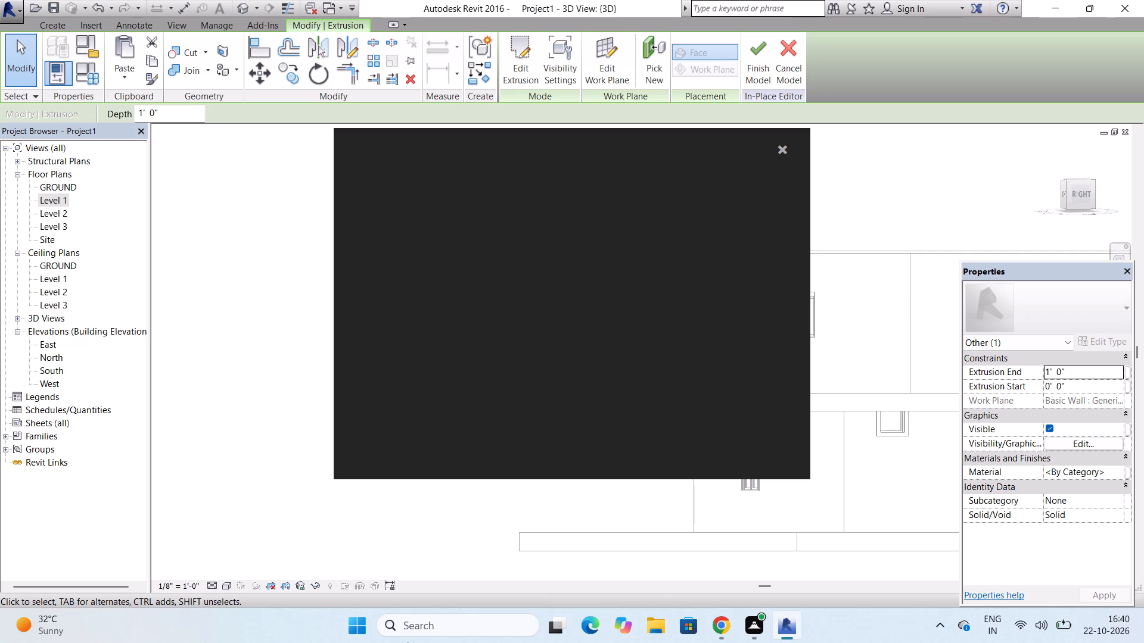
pyautogui.click(785, 151)
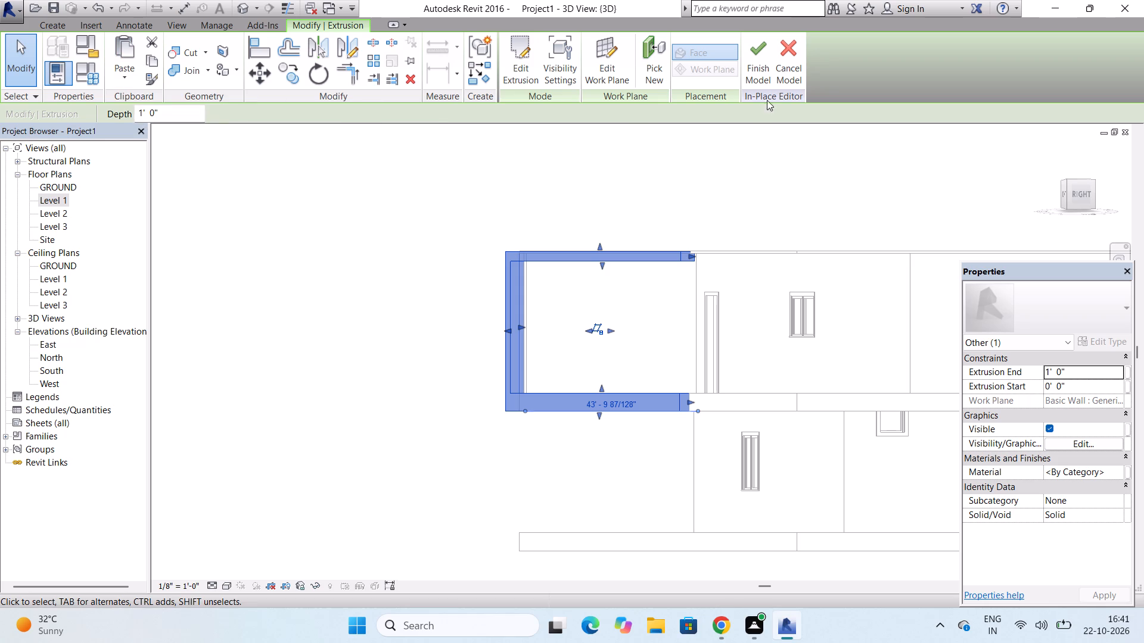
pyautogui.click(756, 53)
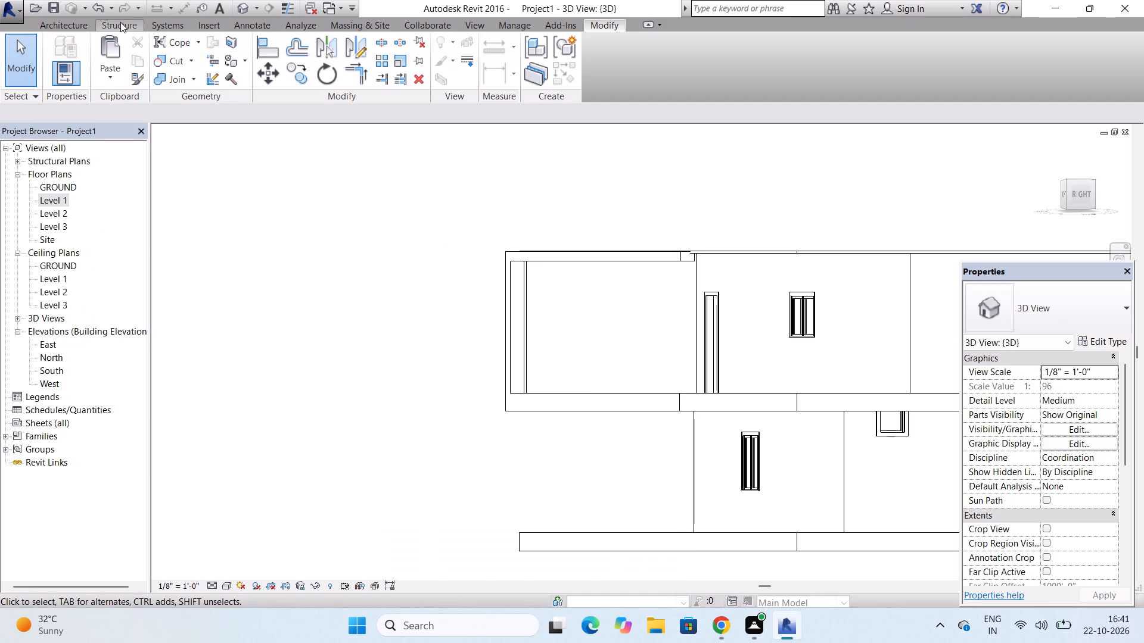
# Start a new in-place model component with the Walls family category, dismissing the notification card.
pyautogui.click(72, 24)
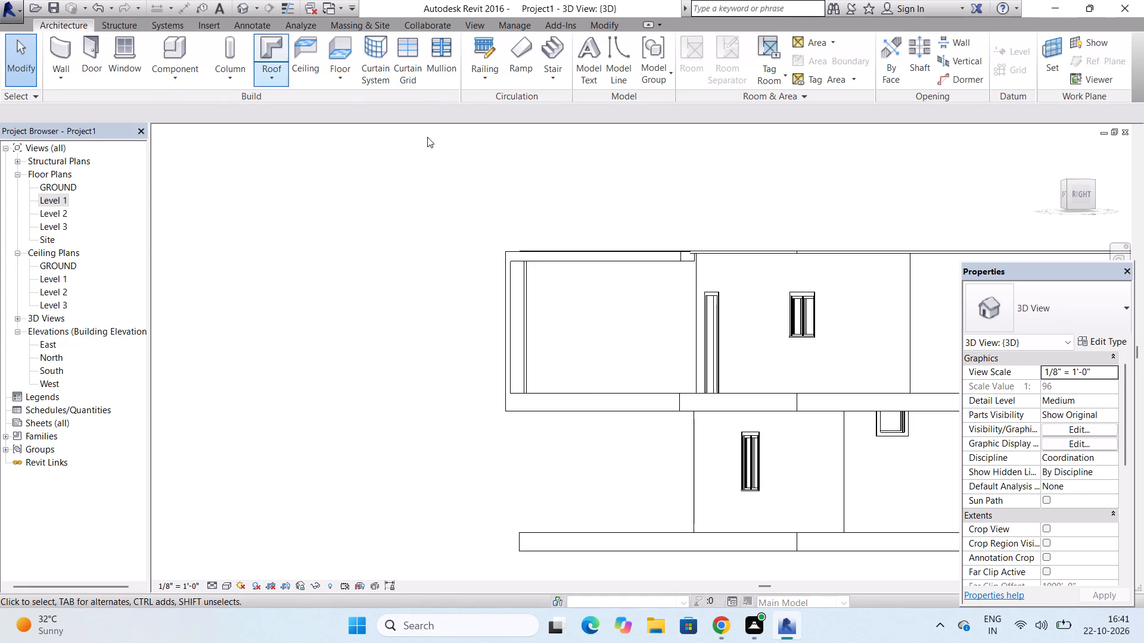
pyautogui.click(58, 48)
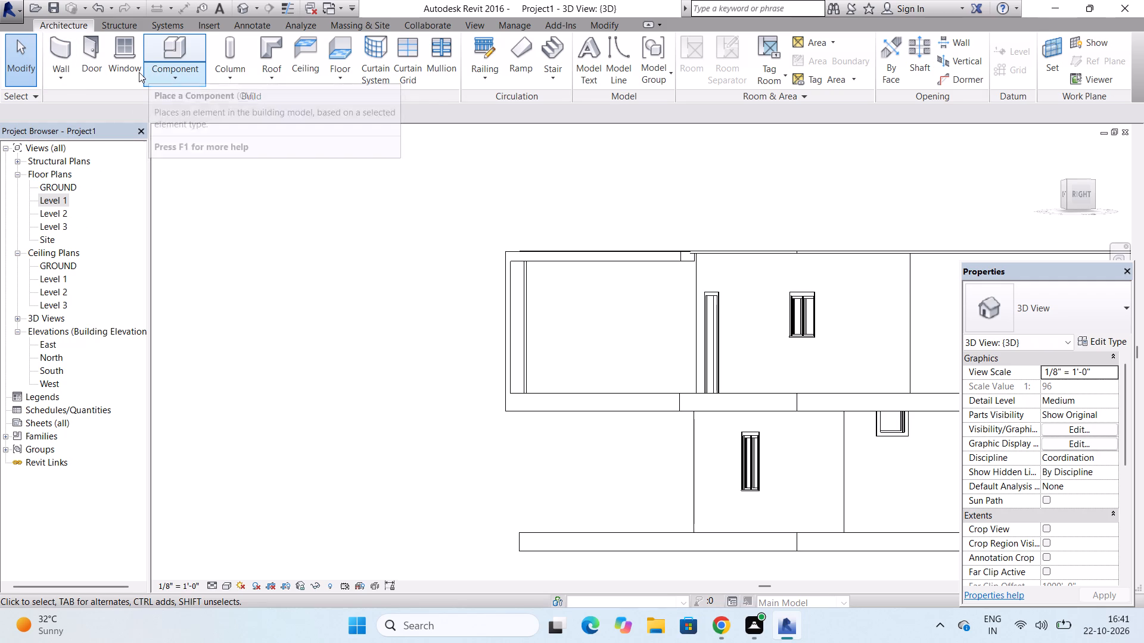
pyautogui.click(169, 70)
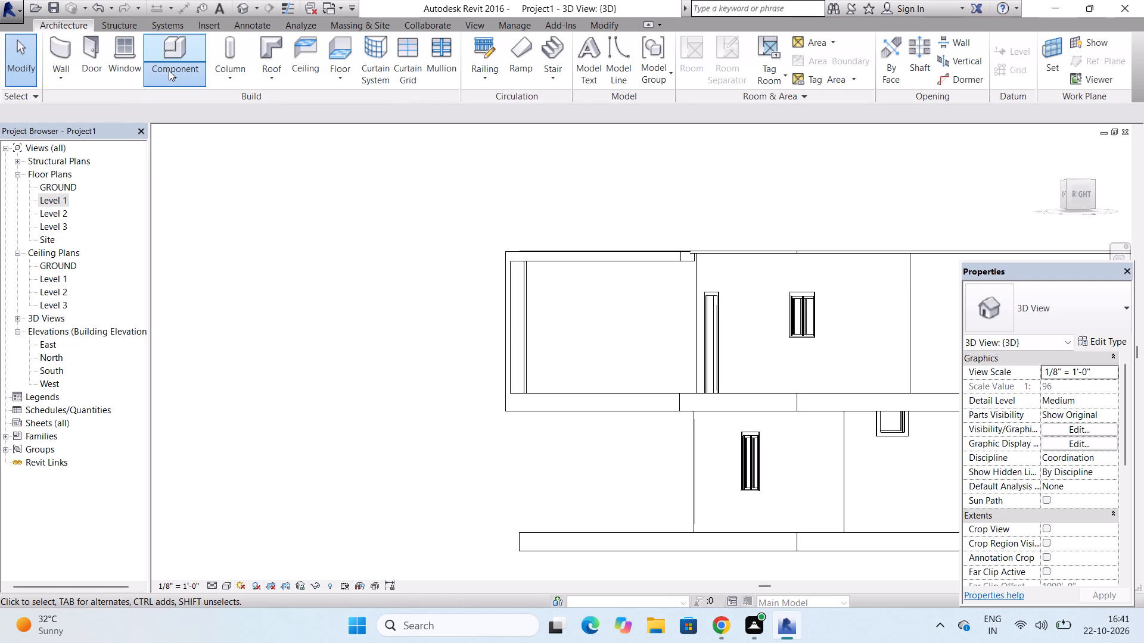
pyautogui.click(179, 127)
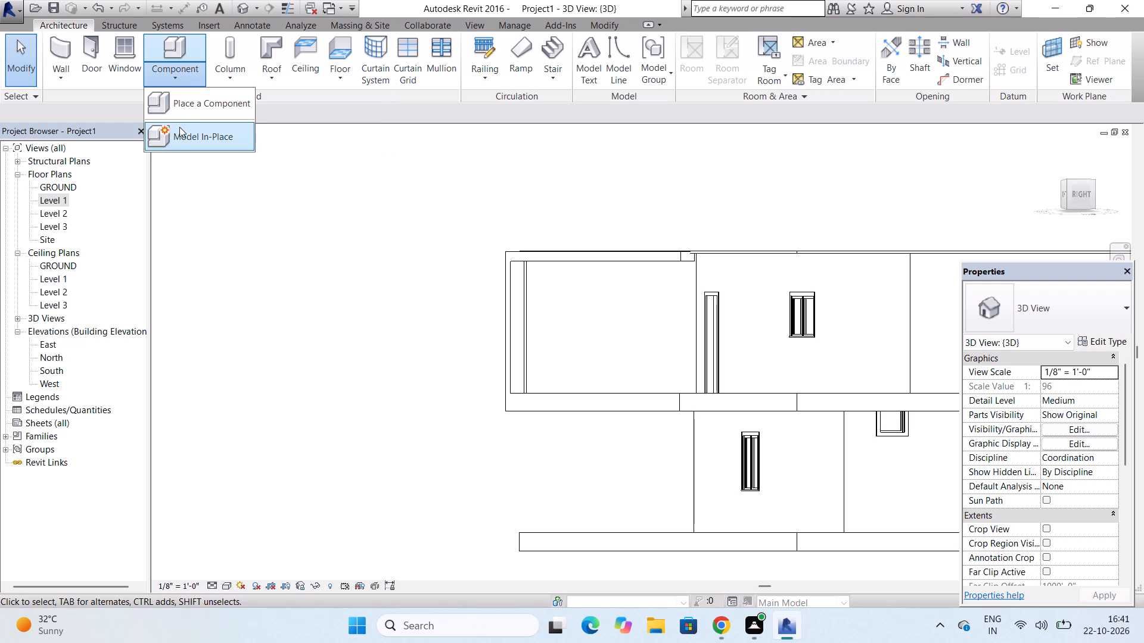
pyautogui.scroll(-15, 558, 270)
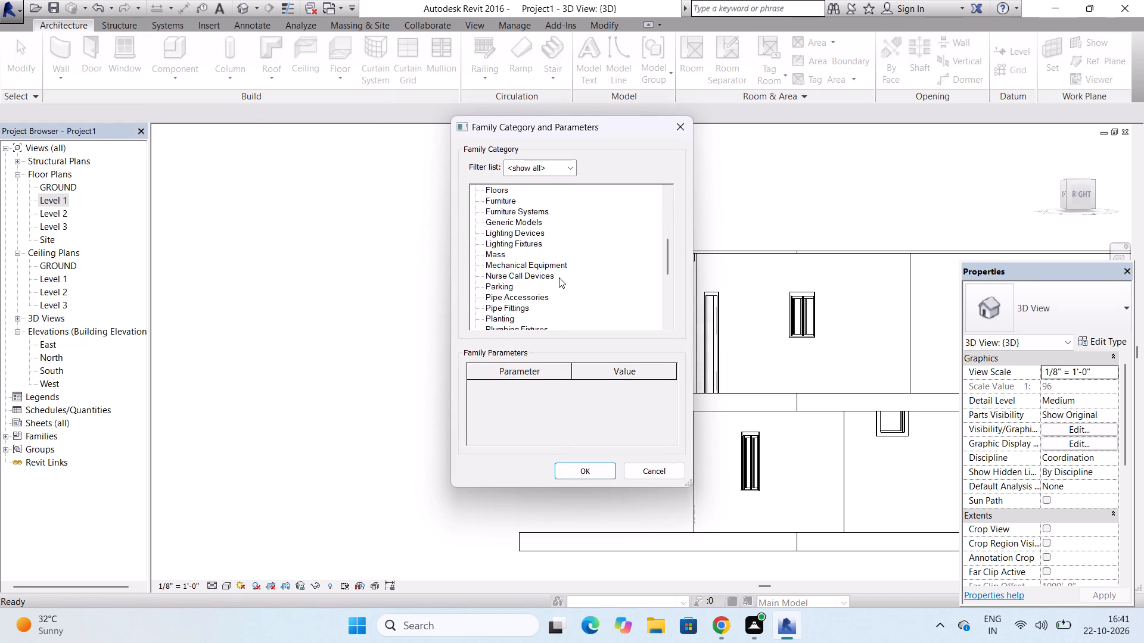
pyautogui.scroll(-20, 559, 277)
pyautogui.scroll(-9, 559, 277)
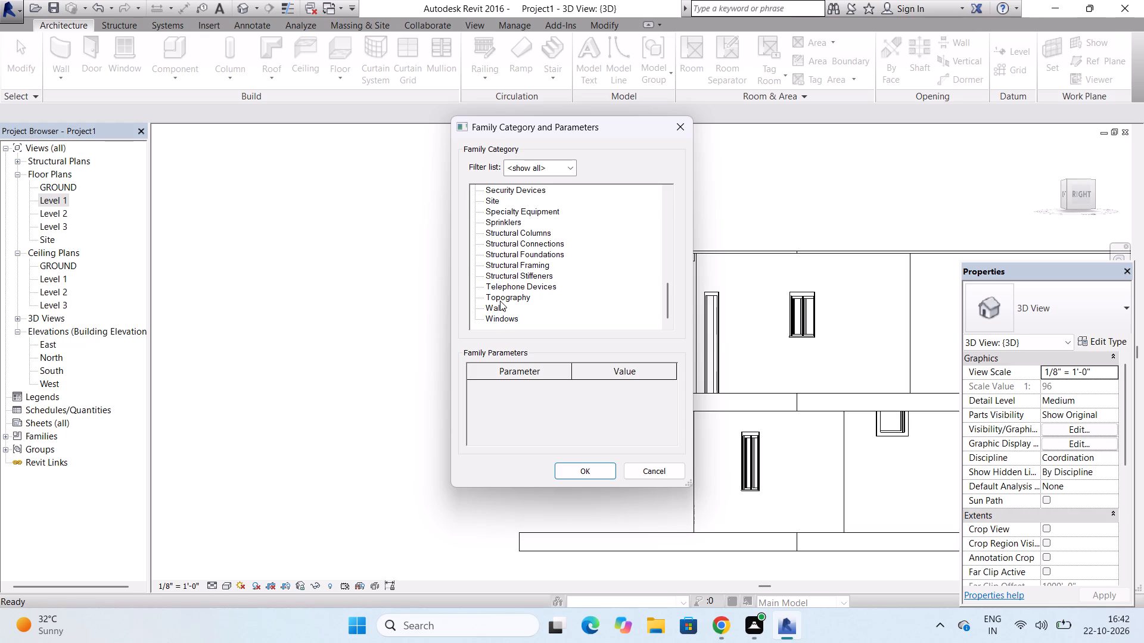
pyautogui.scroll(-1, 500, 301)
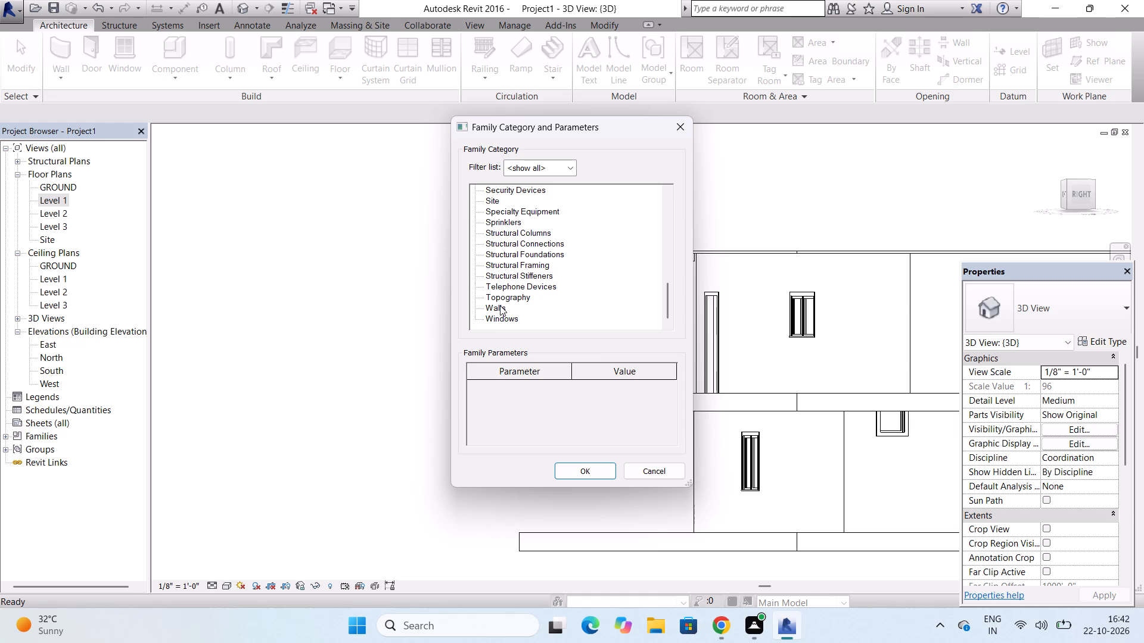
pyautogui.click(500, 305)
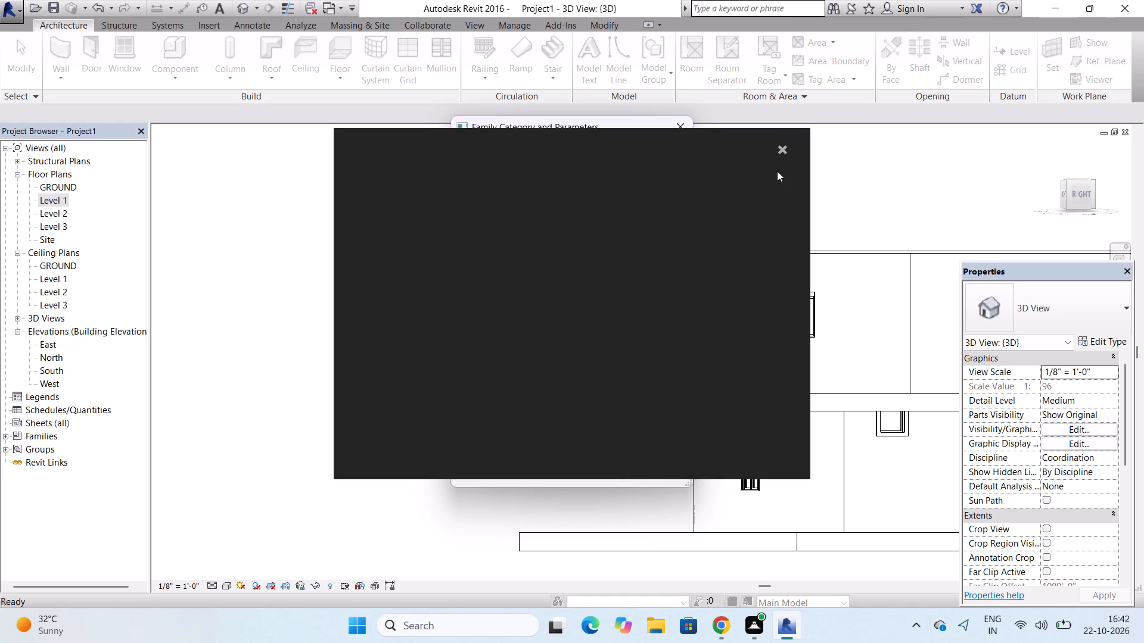
pyautogui.click(786, 149)
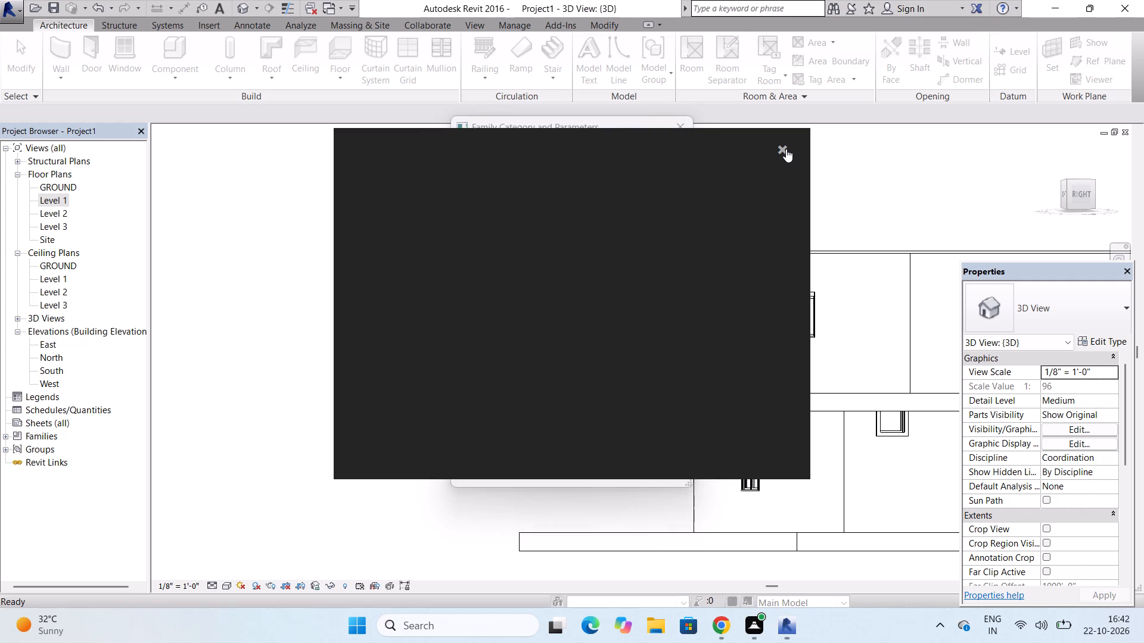
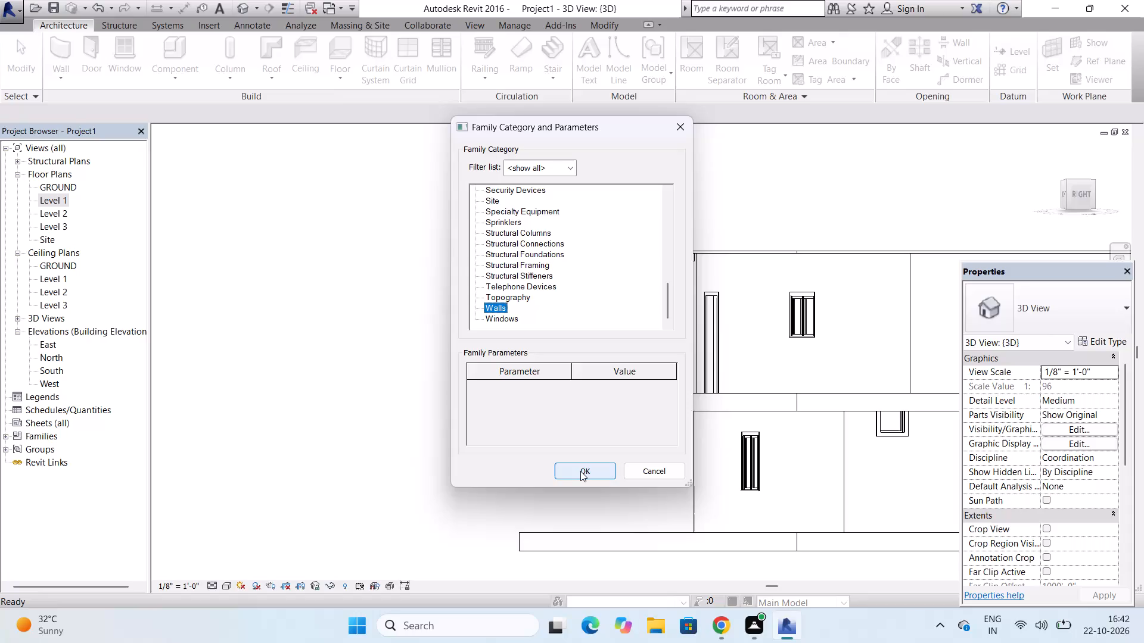
# Create an in-place model in the Walls category, named Walls 3.
pyautogui.click(580, 471)
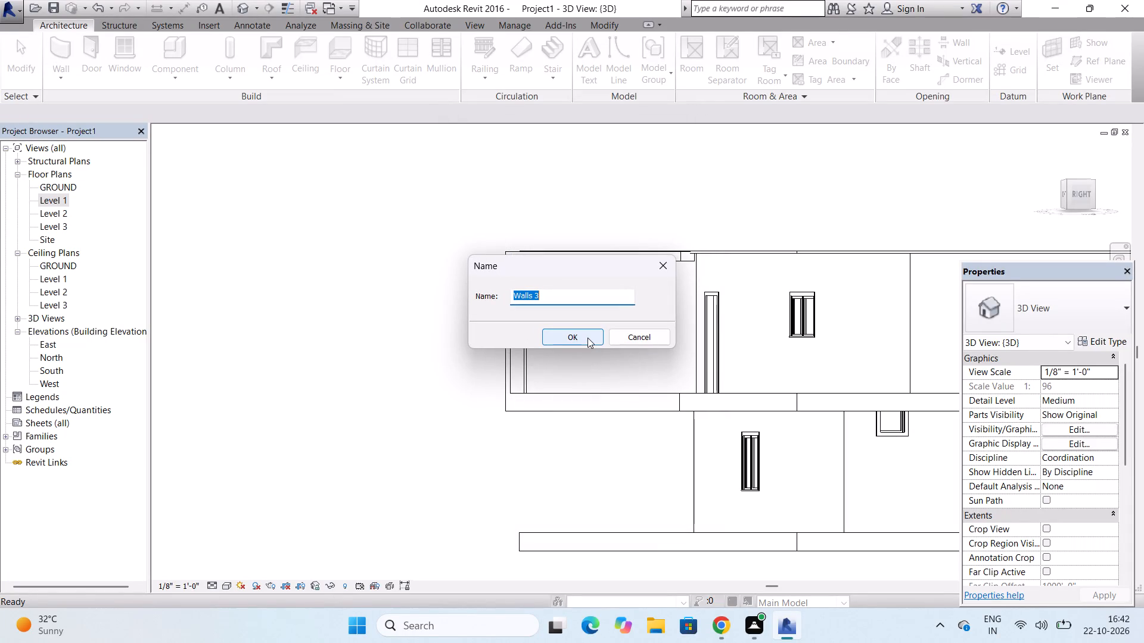
pyautogui.click(587, 338)
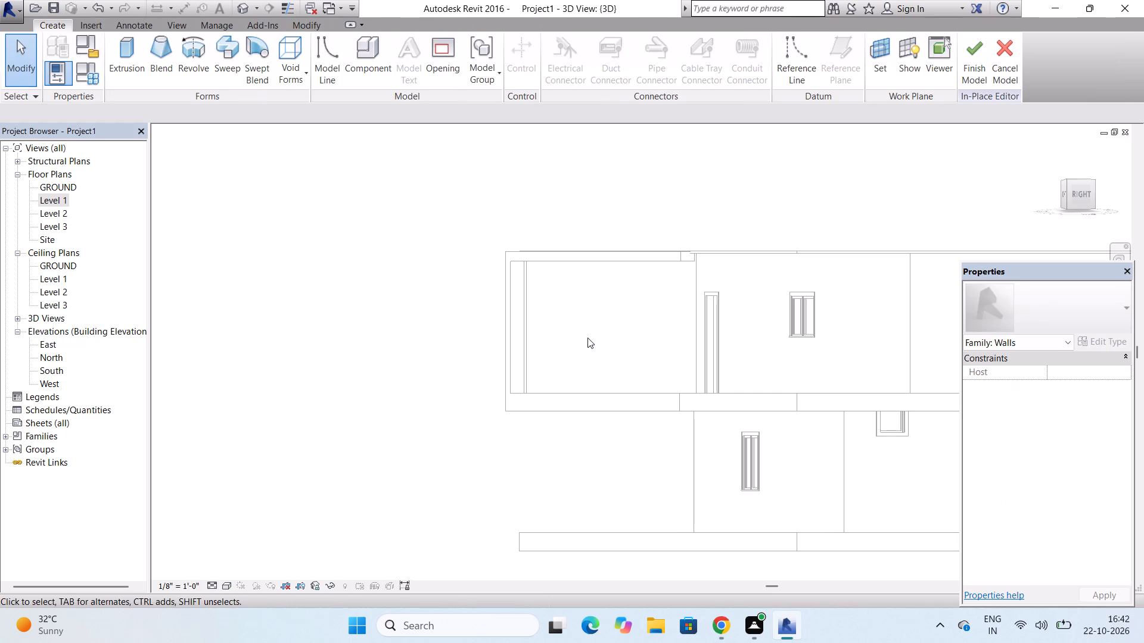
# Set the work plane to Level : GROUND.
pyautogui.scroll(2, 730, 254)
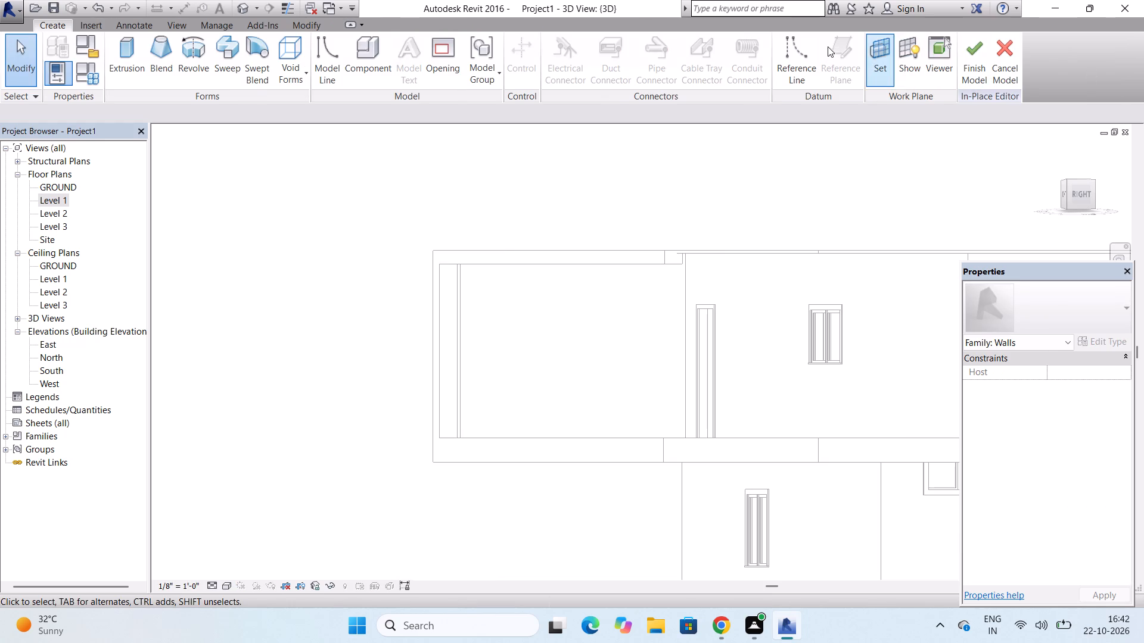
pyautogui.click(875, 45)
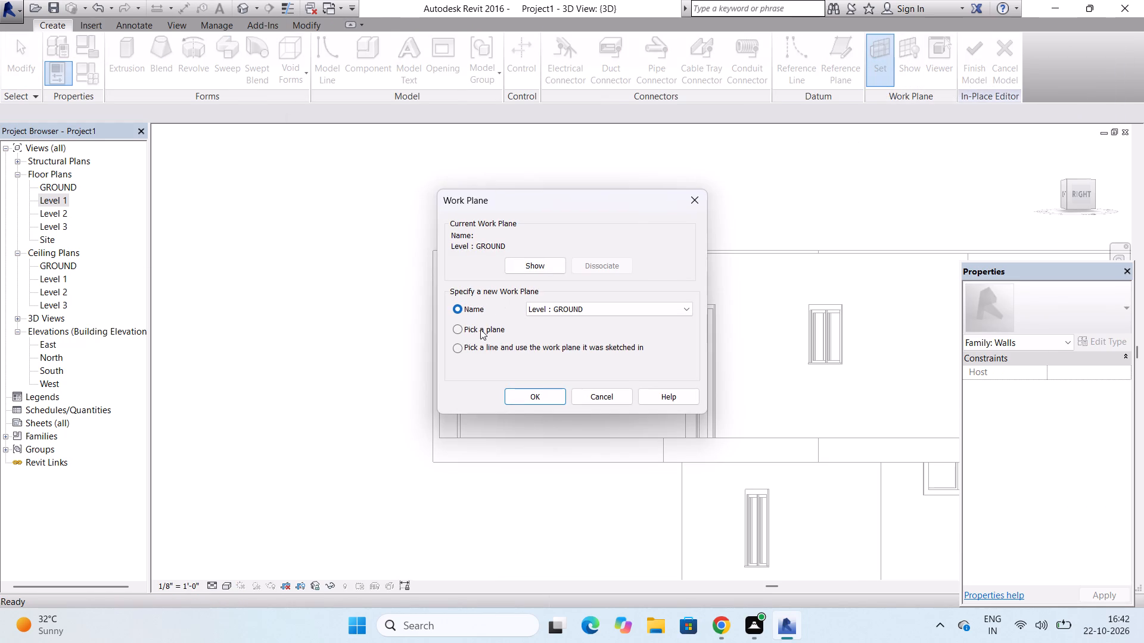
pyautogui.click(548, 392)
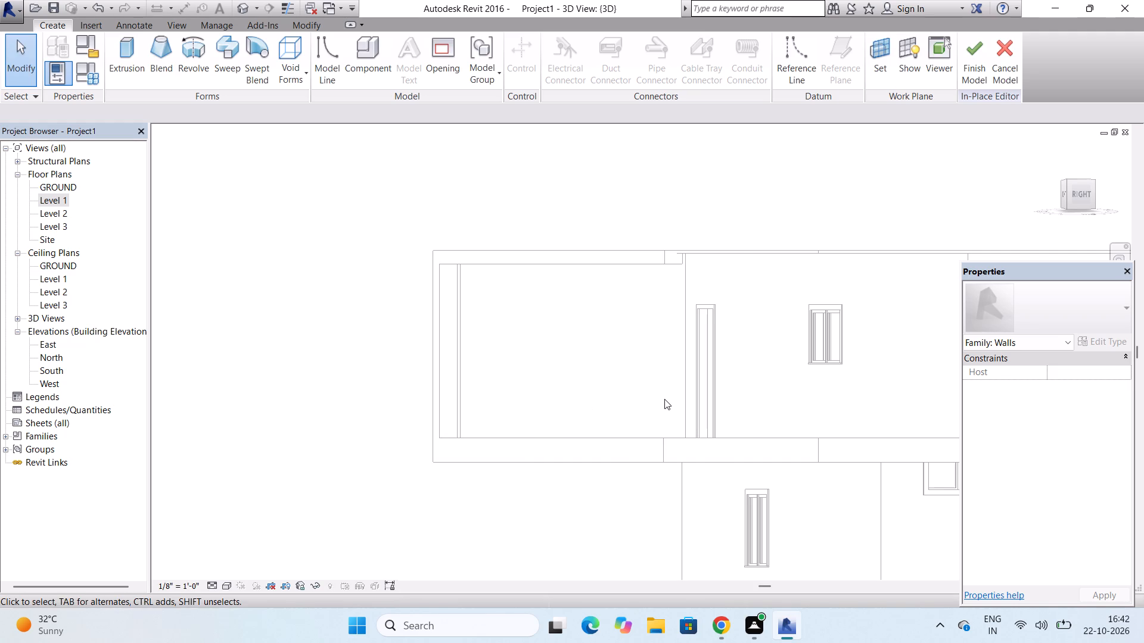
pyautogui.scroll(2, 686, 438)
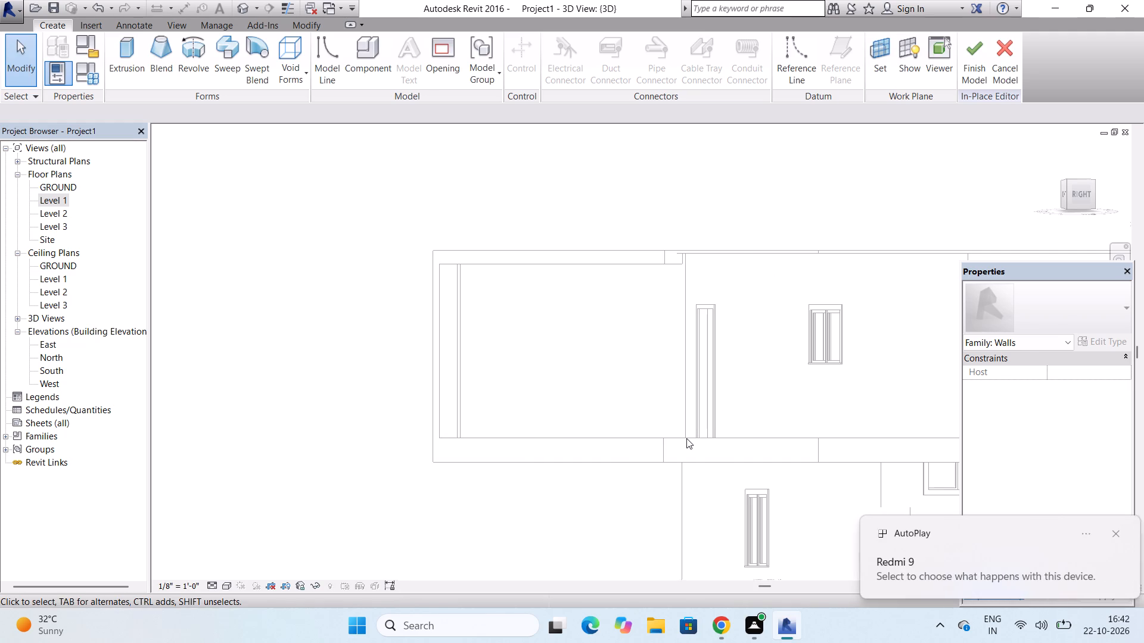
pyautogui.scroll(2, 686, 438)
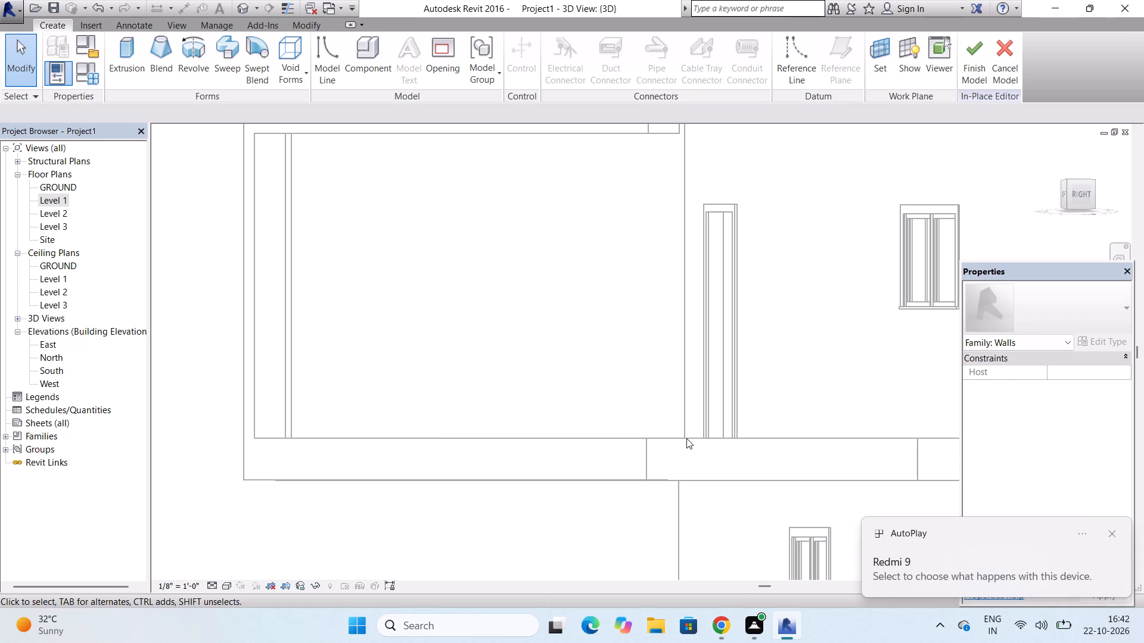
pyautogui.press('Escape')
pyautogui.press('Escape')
# Set the work plane by picking the face of the upper-floor Generic - 9" wall containing the narrow opening and window.
pyautogui.scroll(-3, 696, 367)
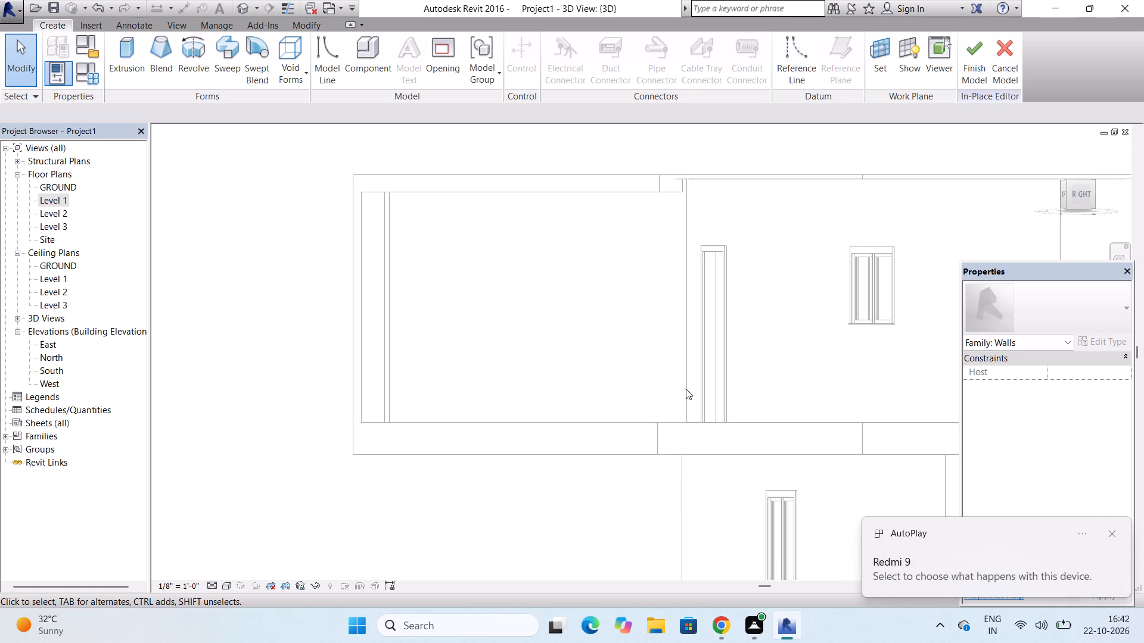
pyautogui.scroll(-2, 686, 389)
pyautogui.click(885, 47)
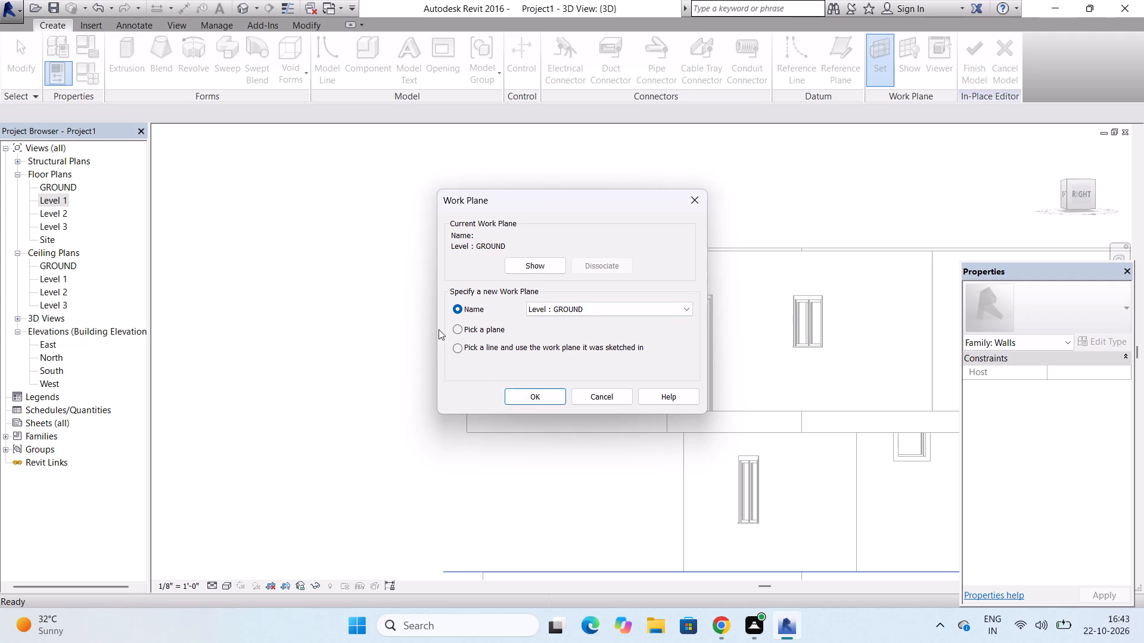
pyautogui.click(455, 326)
pyautogui.click(530, 397)
pyautogui.scroll(4, 743, 254)
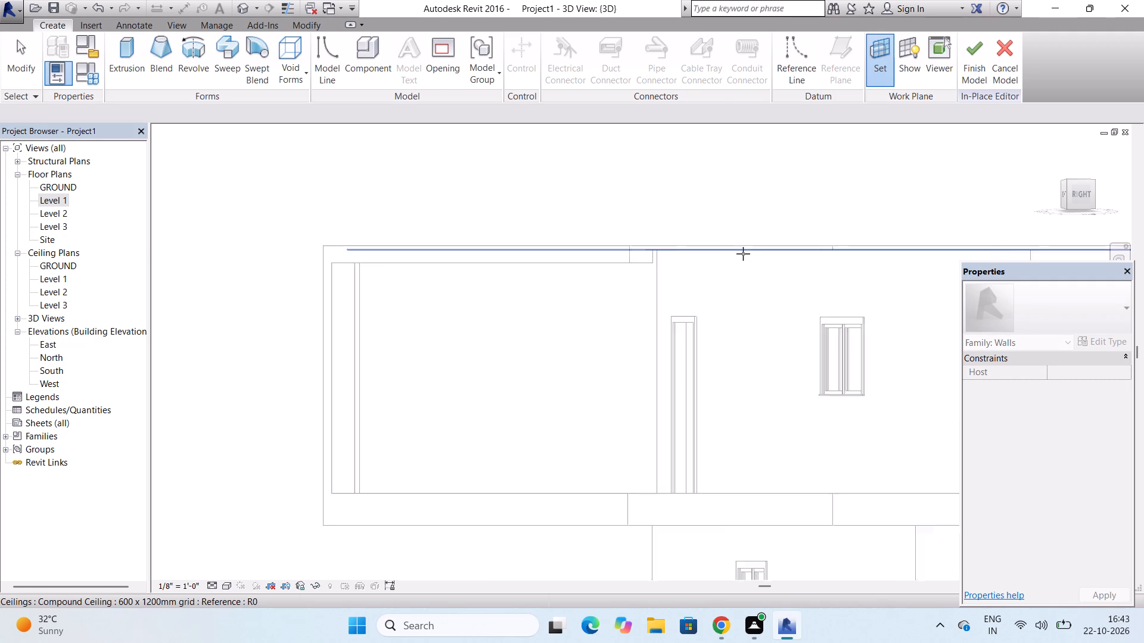
pyautogui.scroll(5, 743, 254)
pyautogui.scroll(5, 589, 245)
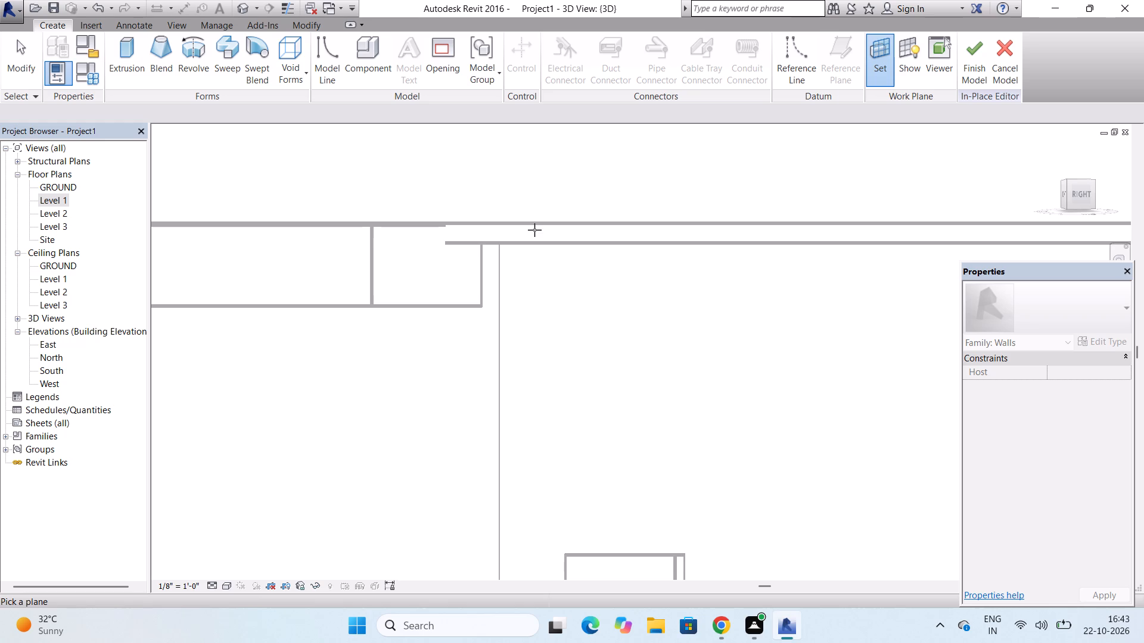
pyautogui.scroll(-4, 536, 236)
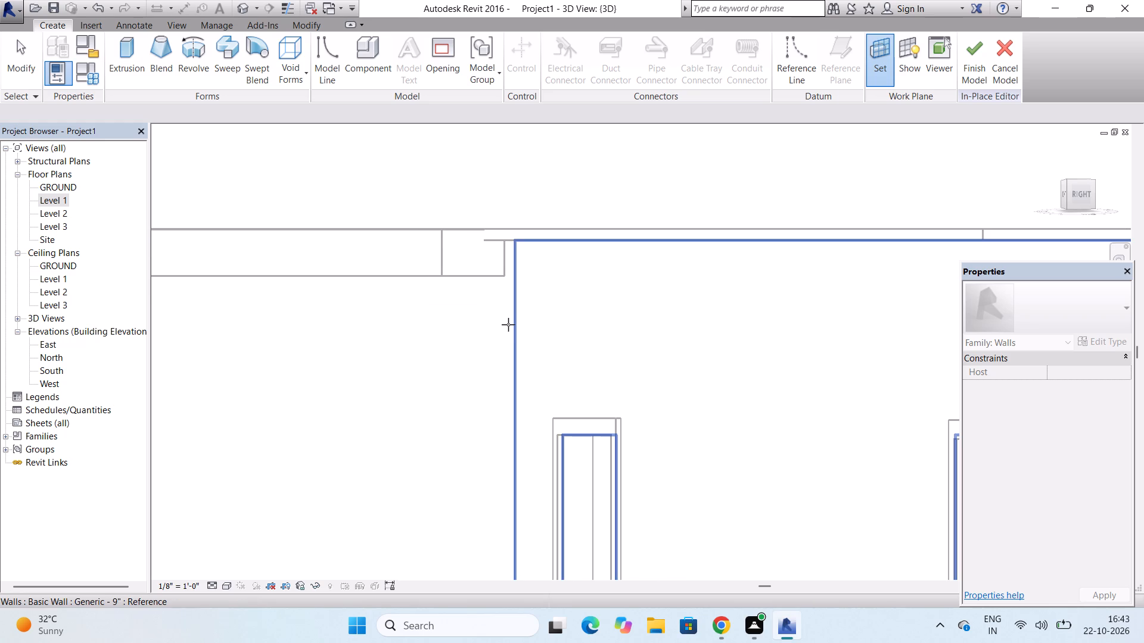
pyautogui.click(508, 324)
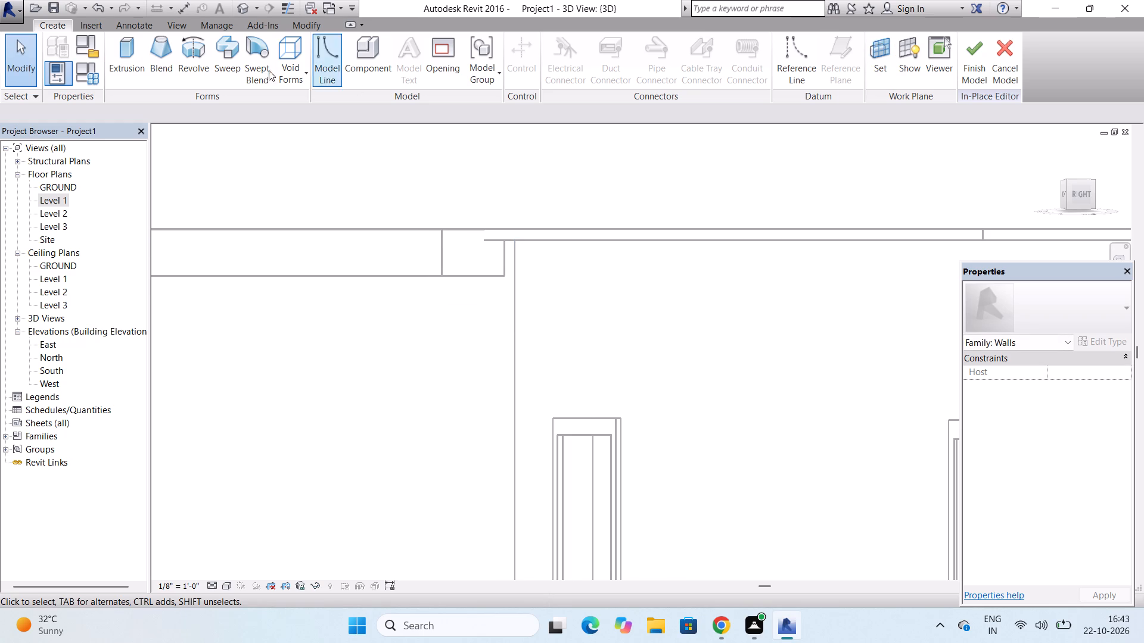
# Start a solid extrusion sketch on the picked wall plane.
pyautogui.click(124, 47)
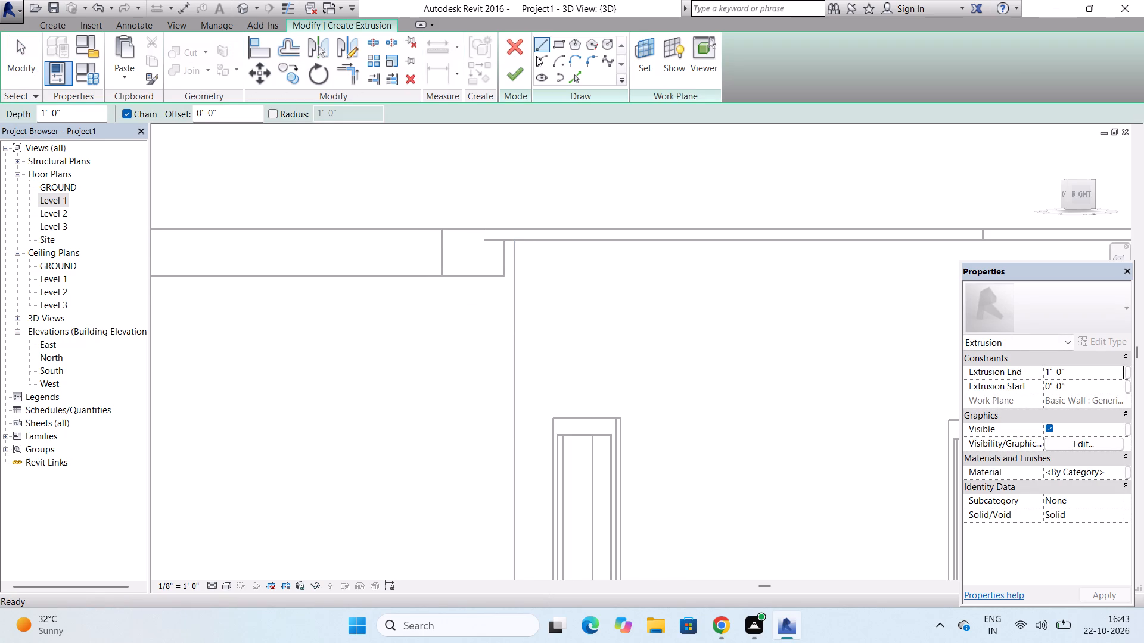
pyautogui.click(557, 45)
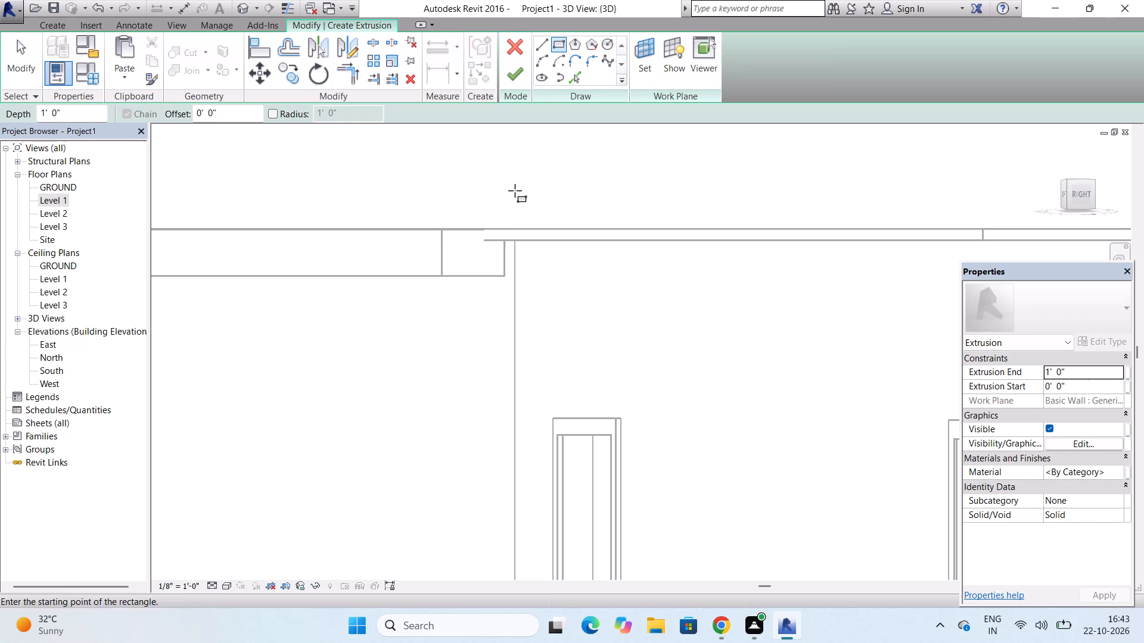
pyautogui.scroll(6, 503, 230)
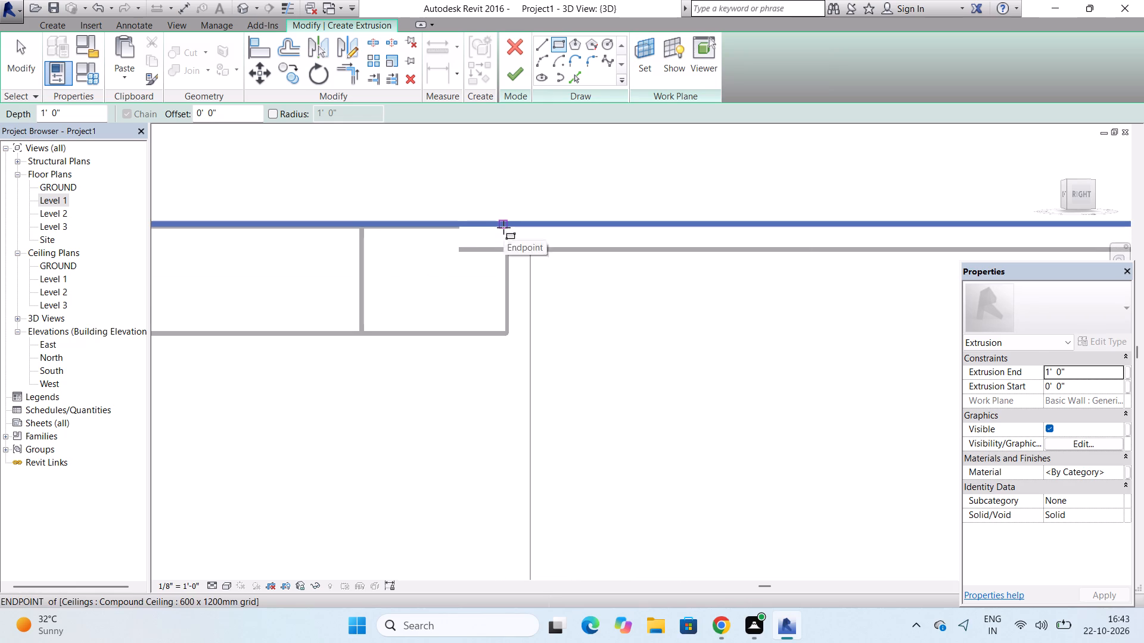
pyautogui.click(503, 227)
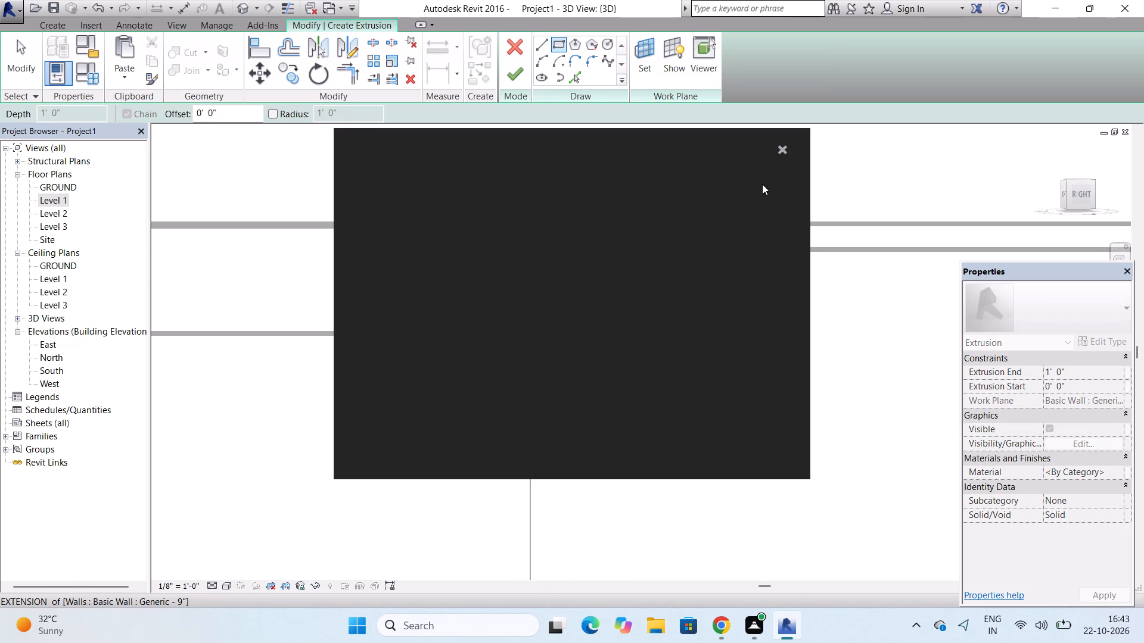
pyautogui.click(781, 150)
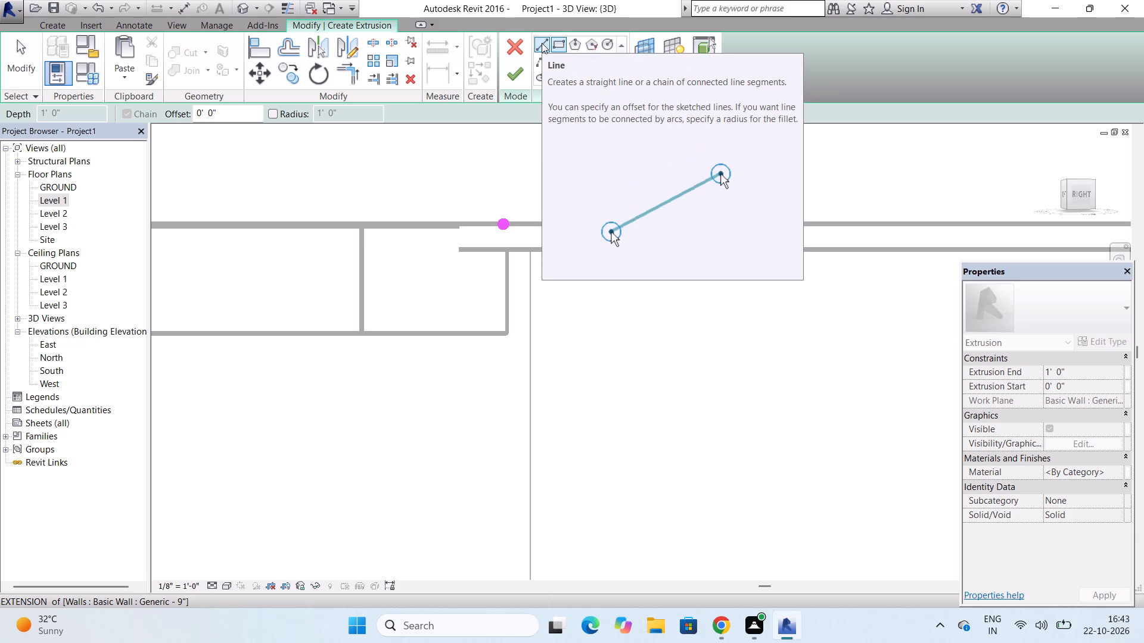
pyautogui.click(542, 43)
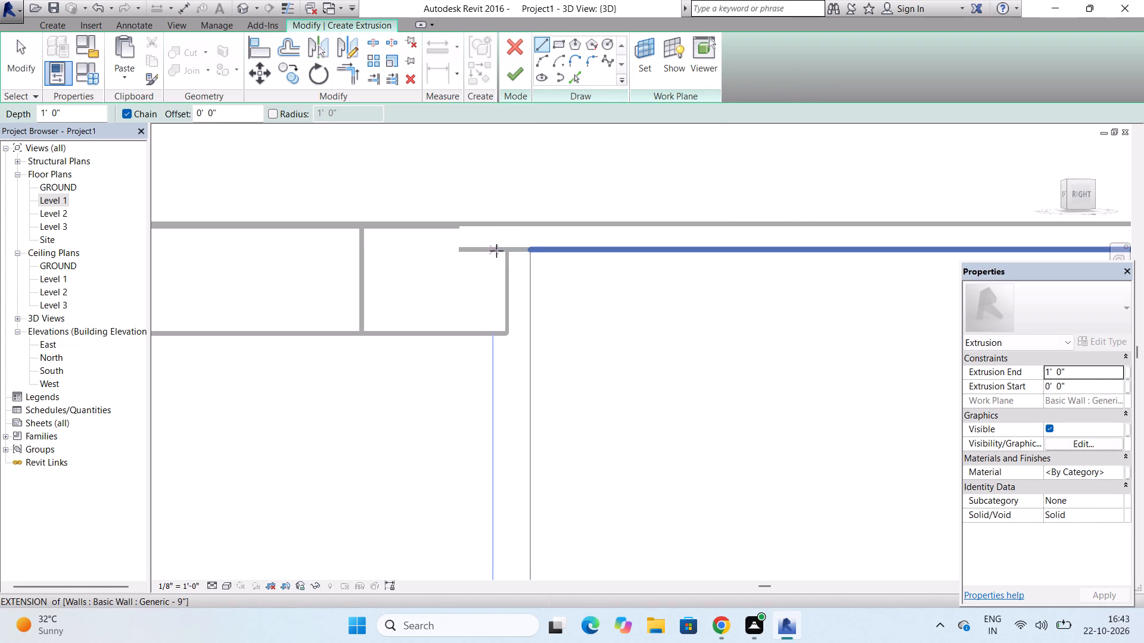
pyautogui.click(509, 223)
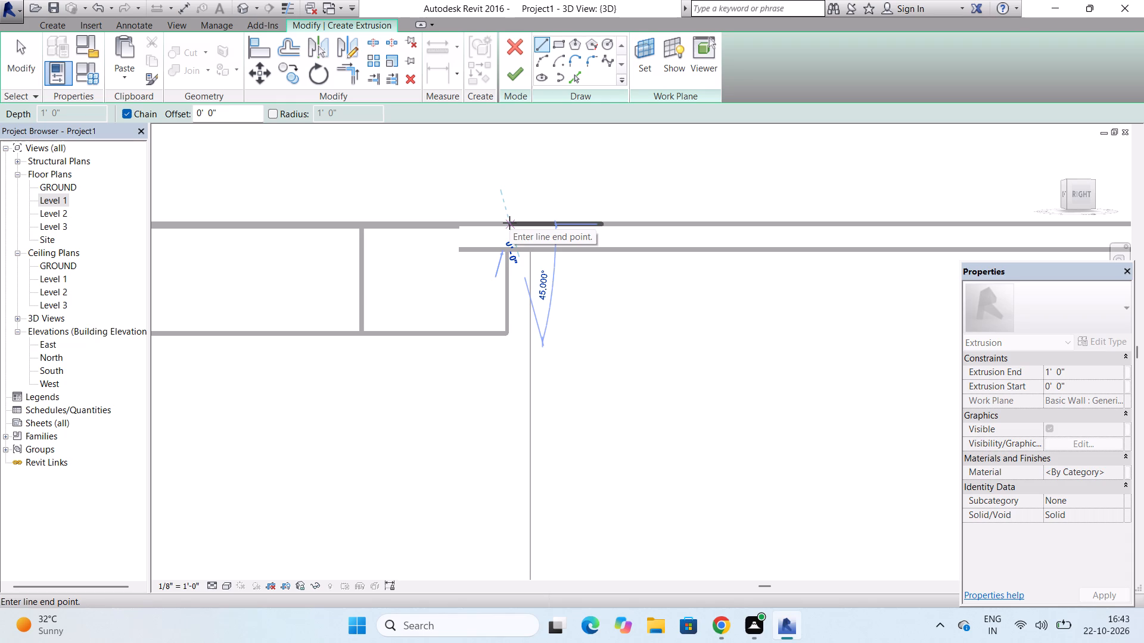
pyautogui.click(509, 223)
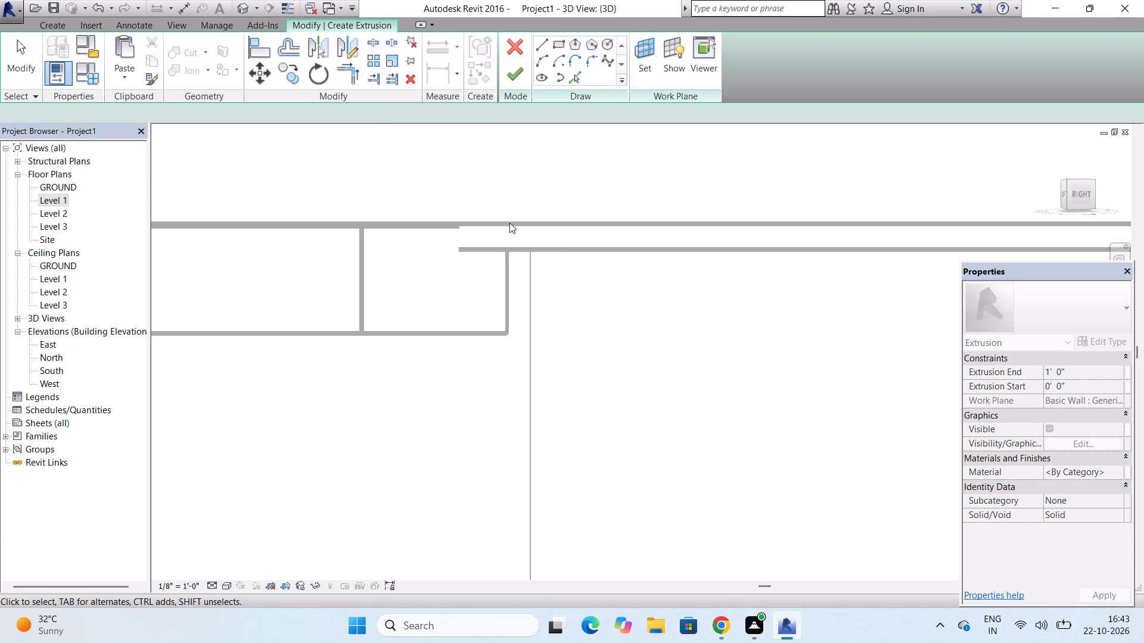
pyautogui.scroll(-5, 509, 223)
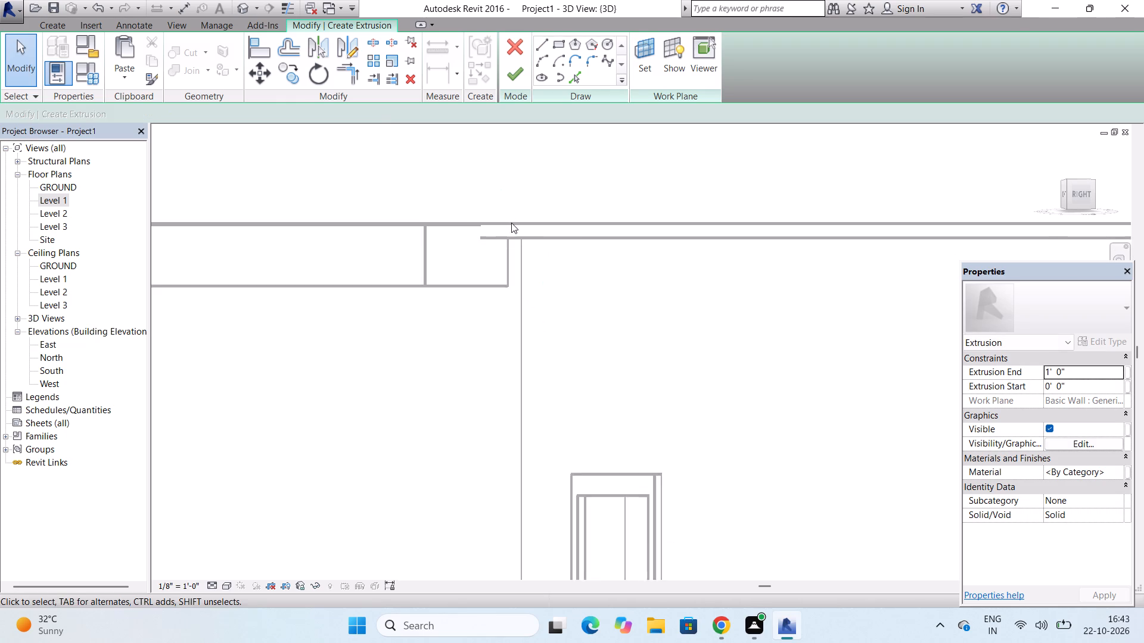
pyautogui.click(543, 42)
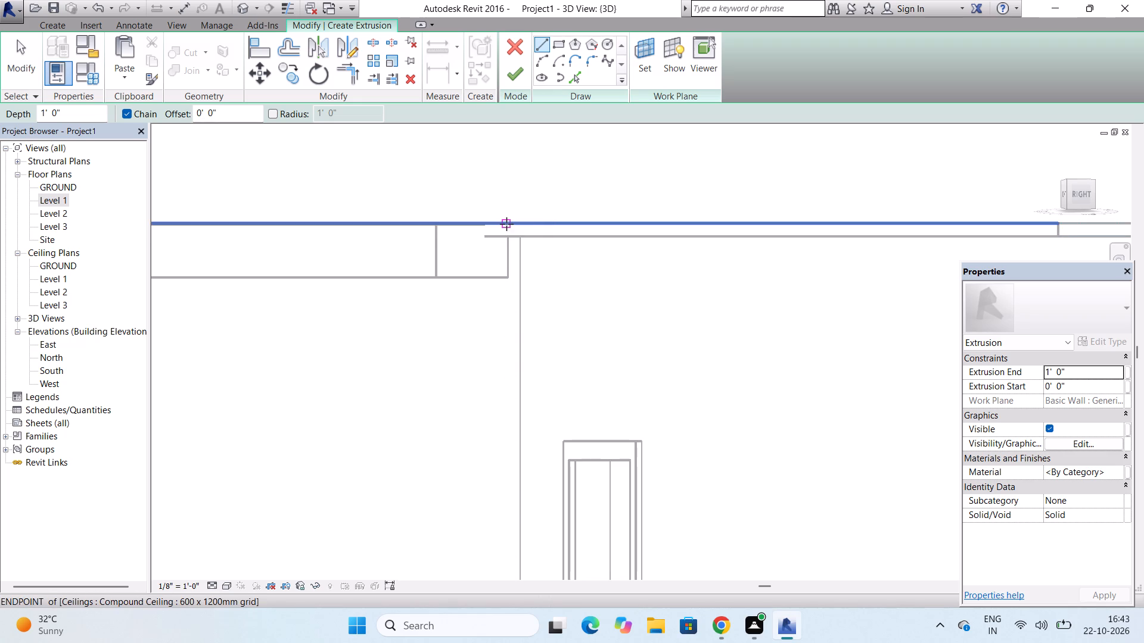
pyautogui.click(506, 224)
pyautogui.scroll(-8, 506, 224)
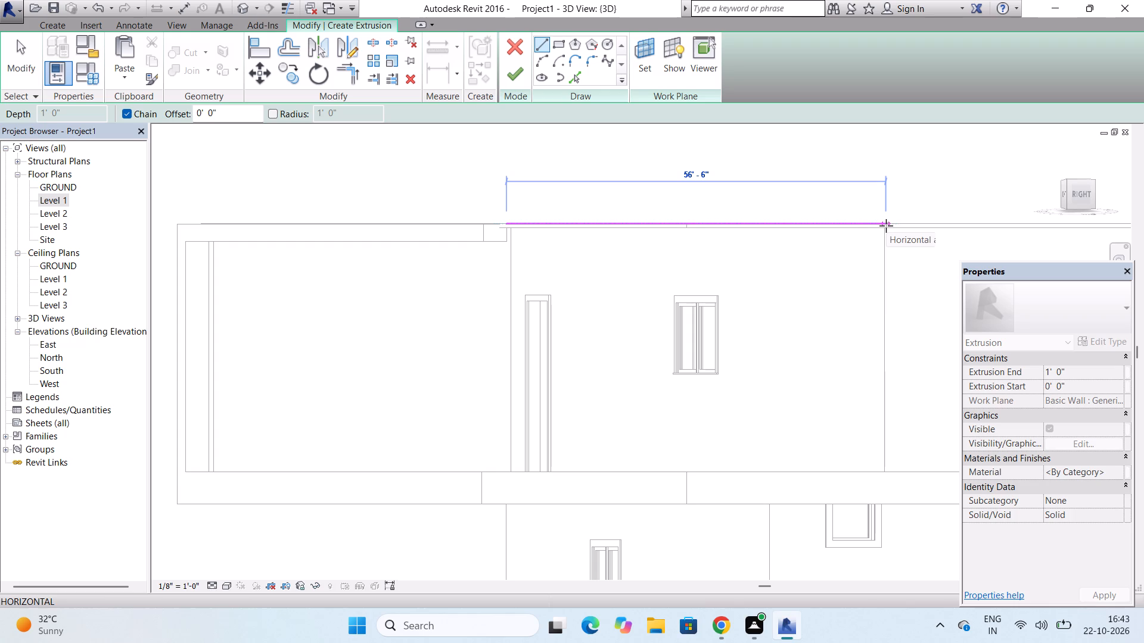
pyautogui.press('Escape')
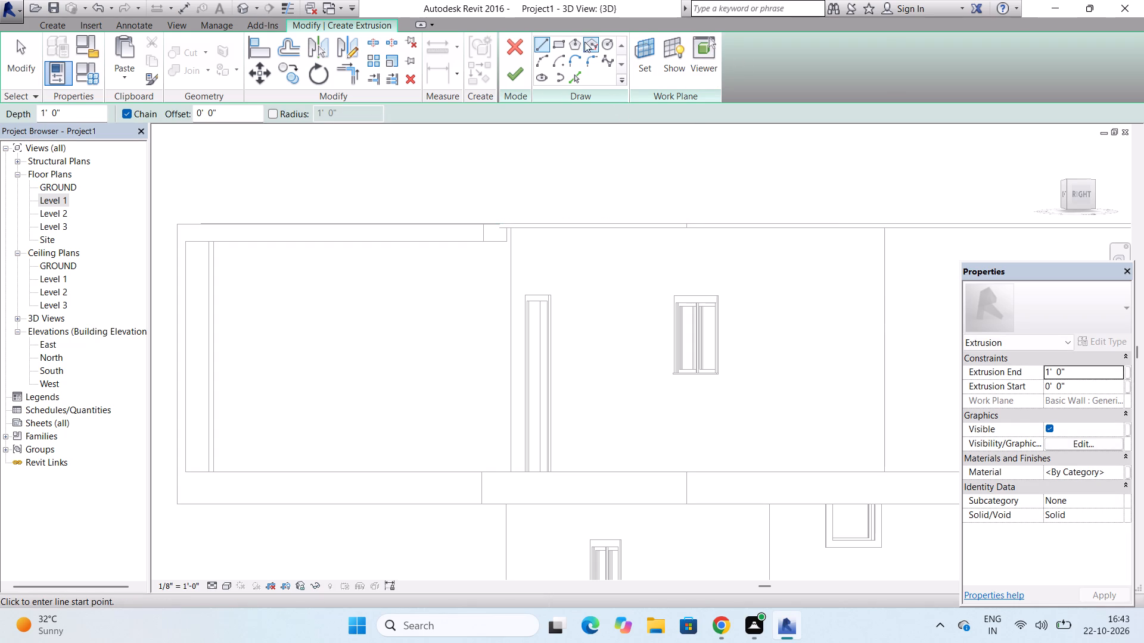
# Sketch a rectangle about 56'-2" by 11'-6" over the upper-floor wall, from the ceiling's top edge to the floor slab's underside.
pyautogui.click(565, 43)
pyautogui.scroll(6, 505, 226)
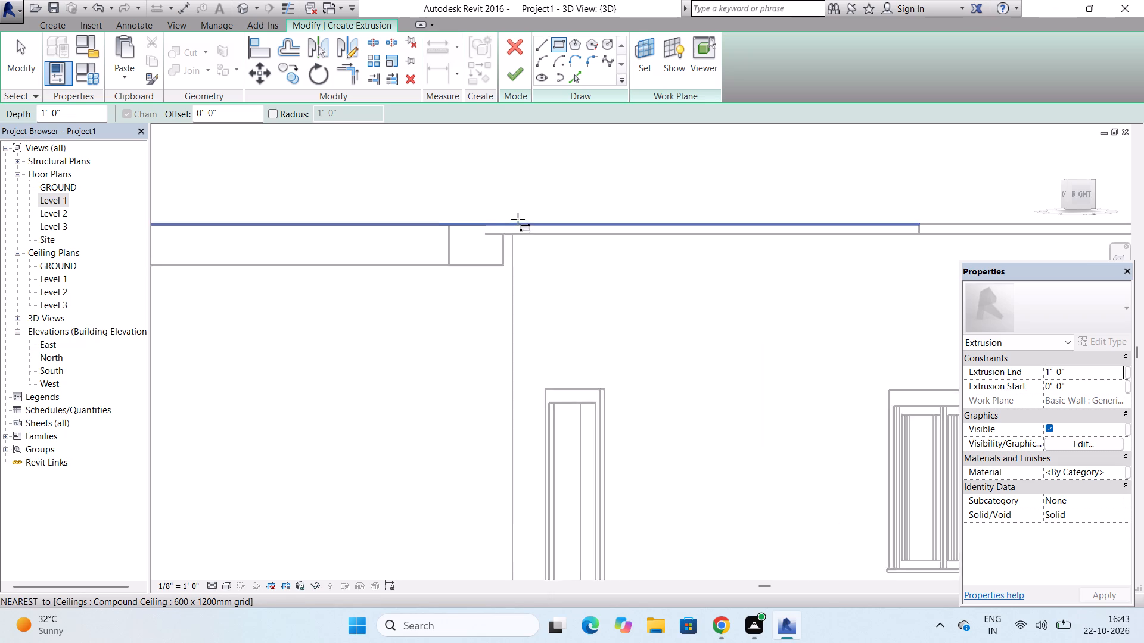
pyautogui.scroll(3, 518, 219)
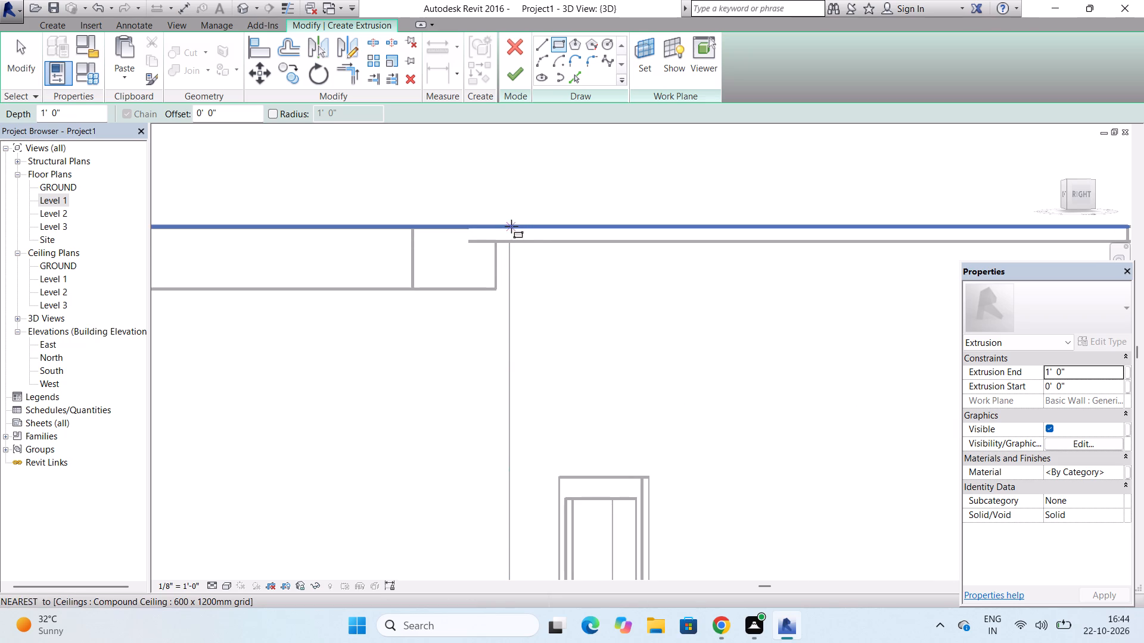
pyautogui.click(511, 226)
pyautogui.scroll(-13, 511, 226)
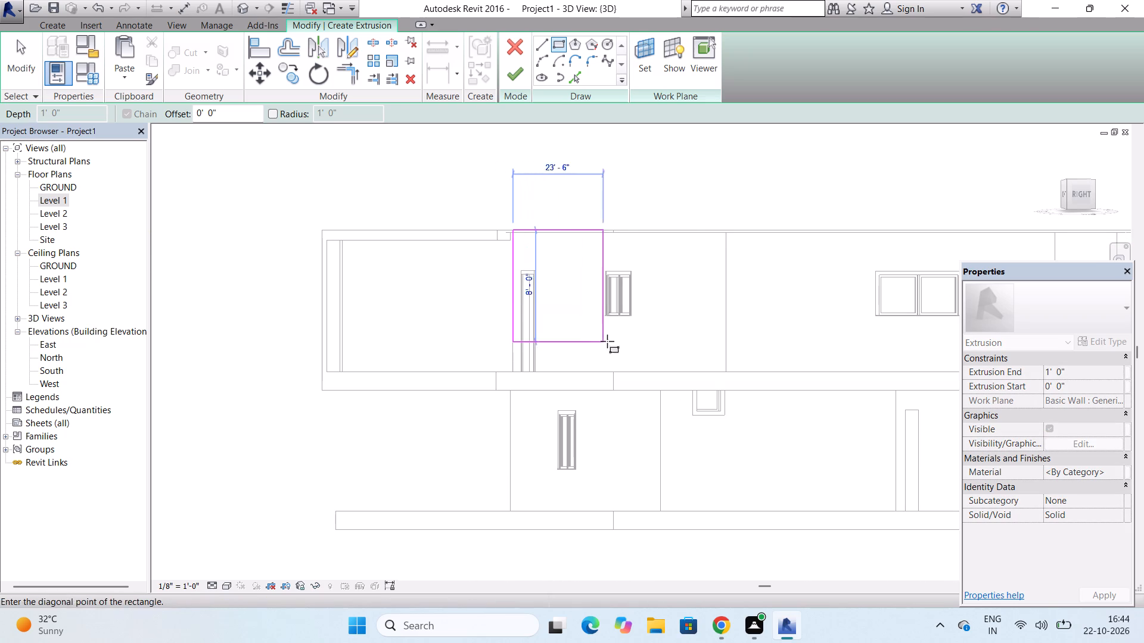
pyautogui.scroll(2, 729, 386)
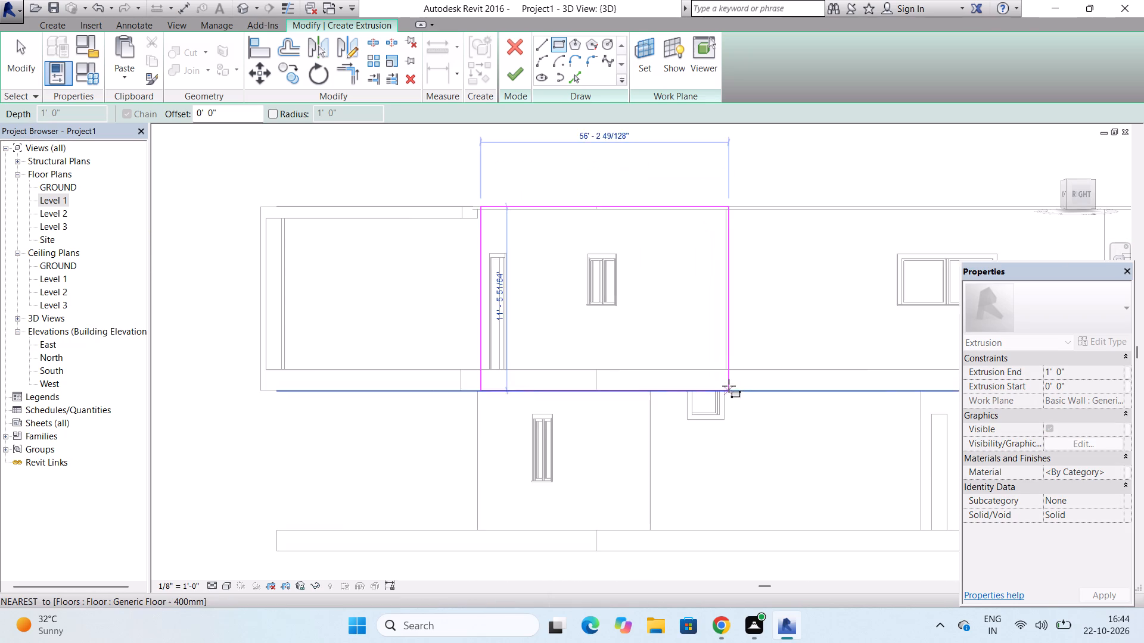
pyautogui.scroll(7, 729, 386)
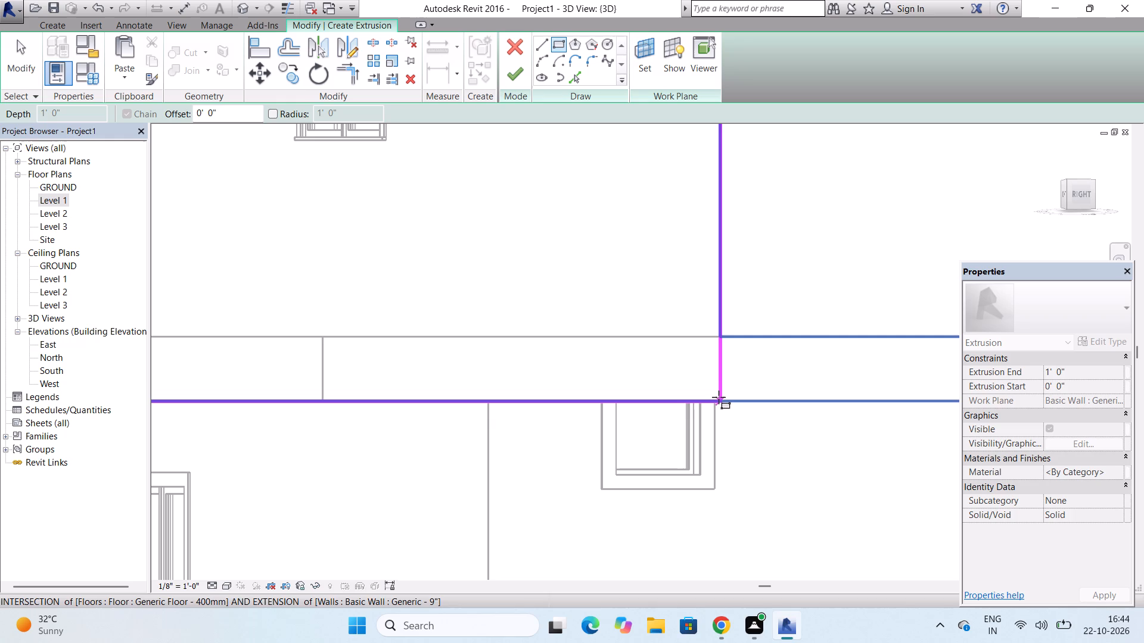
pyautogui.click(719, 397)
pyautogui.scroll(-8, 679, 383)
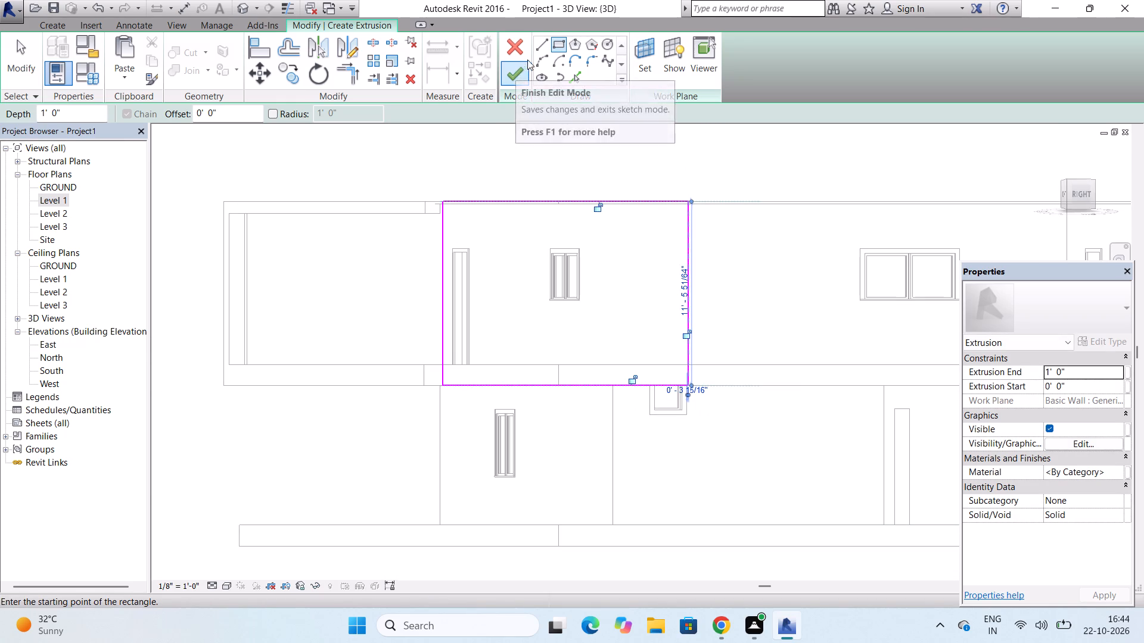
# Draw chained inner lines: 41'-6" along the ceiling underside, a slanted line about 13'-4" to the floor top, and about 50'-5" back to the rectangle's edge.
pyautogui.click(537, 42)
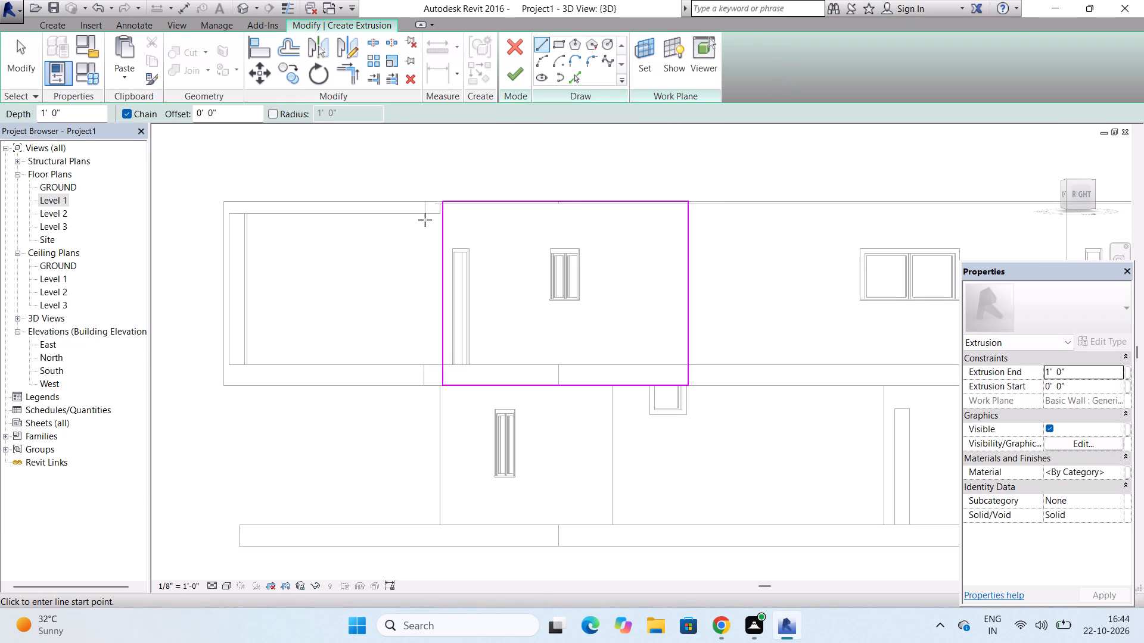
pyautogui.scroll(11, 425, 220)
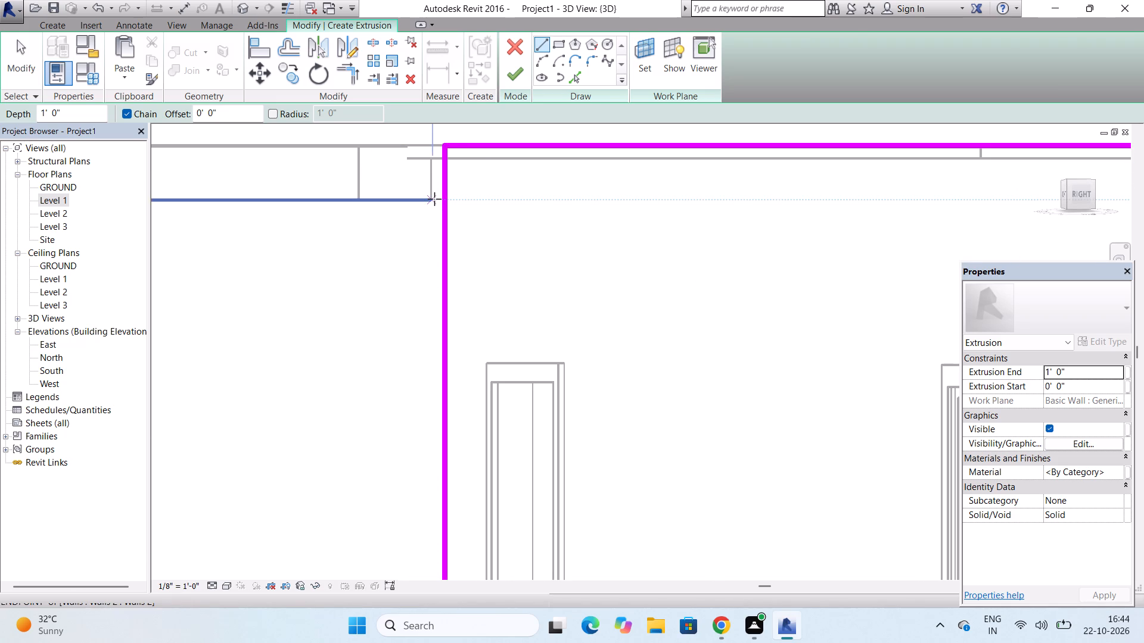
pyautogui.click(434, 199)
pyautogui.scroll(-8, 478, 190)
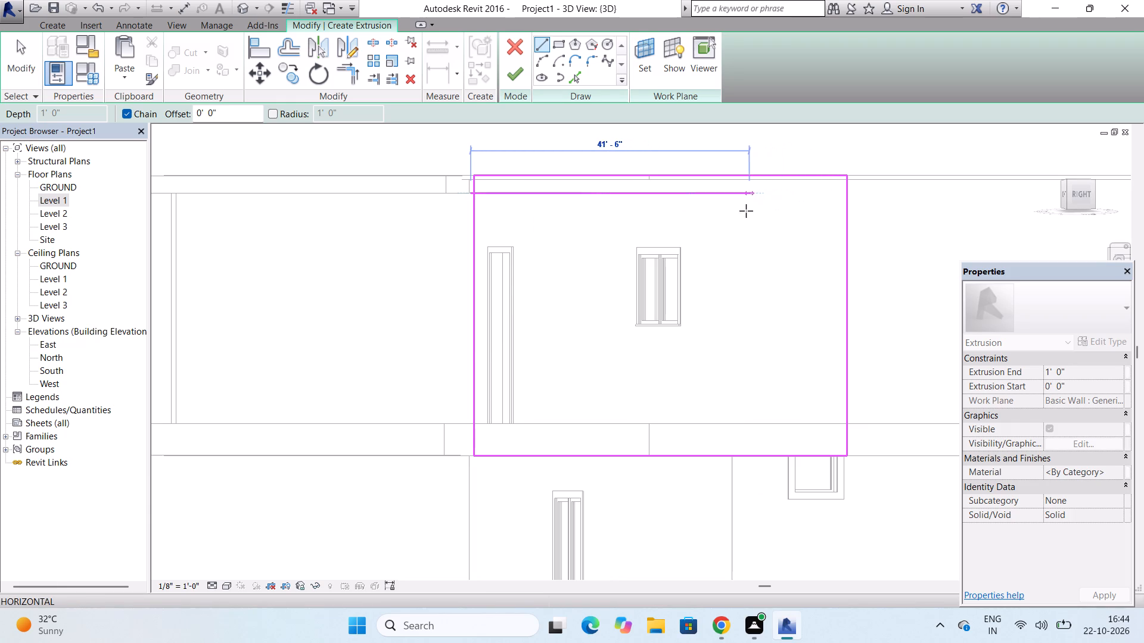
pyautogui.click(749, 192)
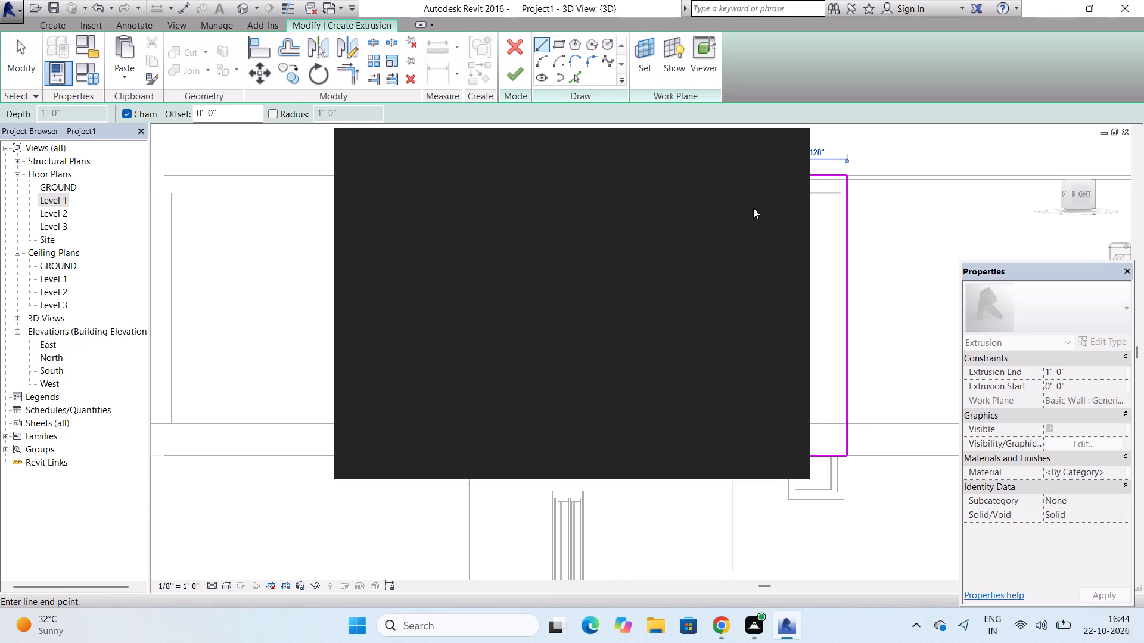
pyautogui.click(784, 149)
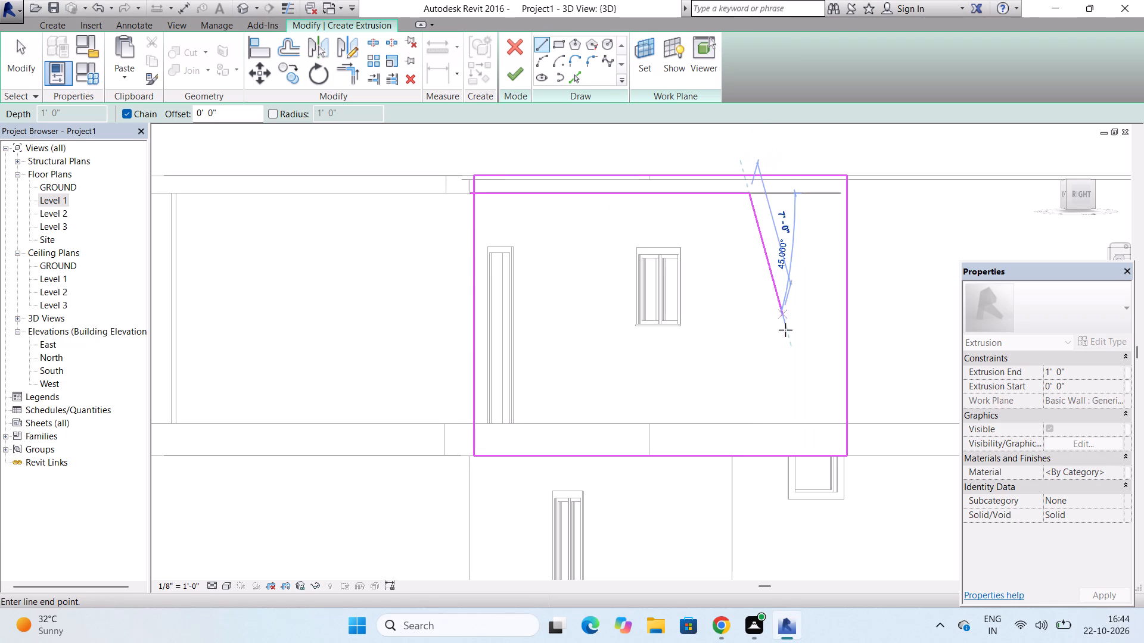
pyautogui.click(810, 427)
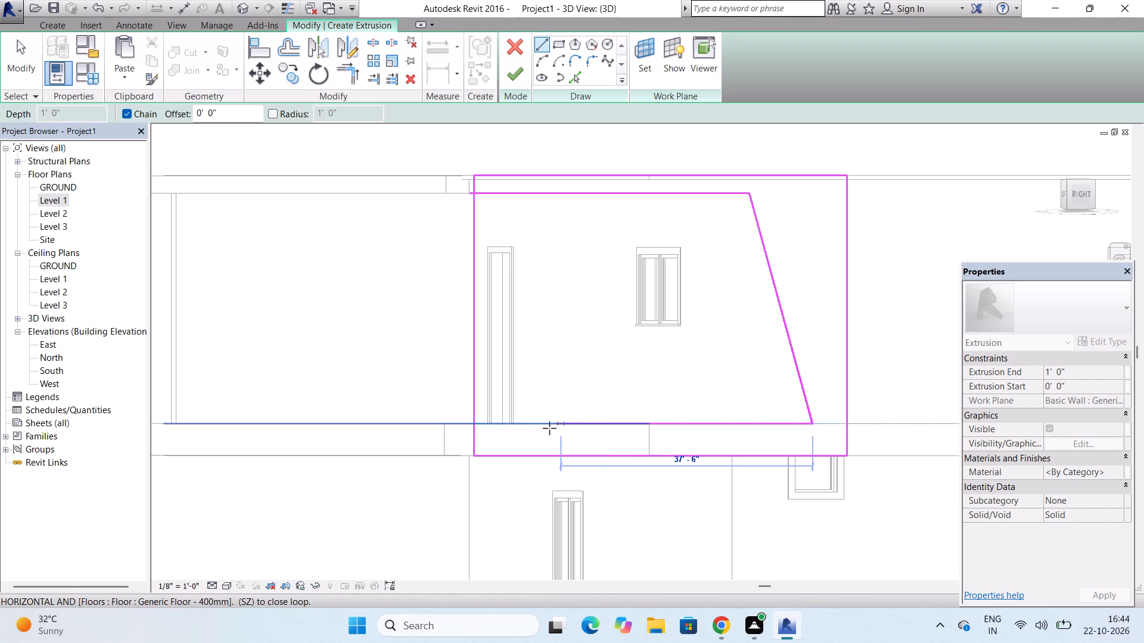
pyautogui.click(474, 423)
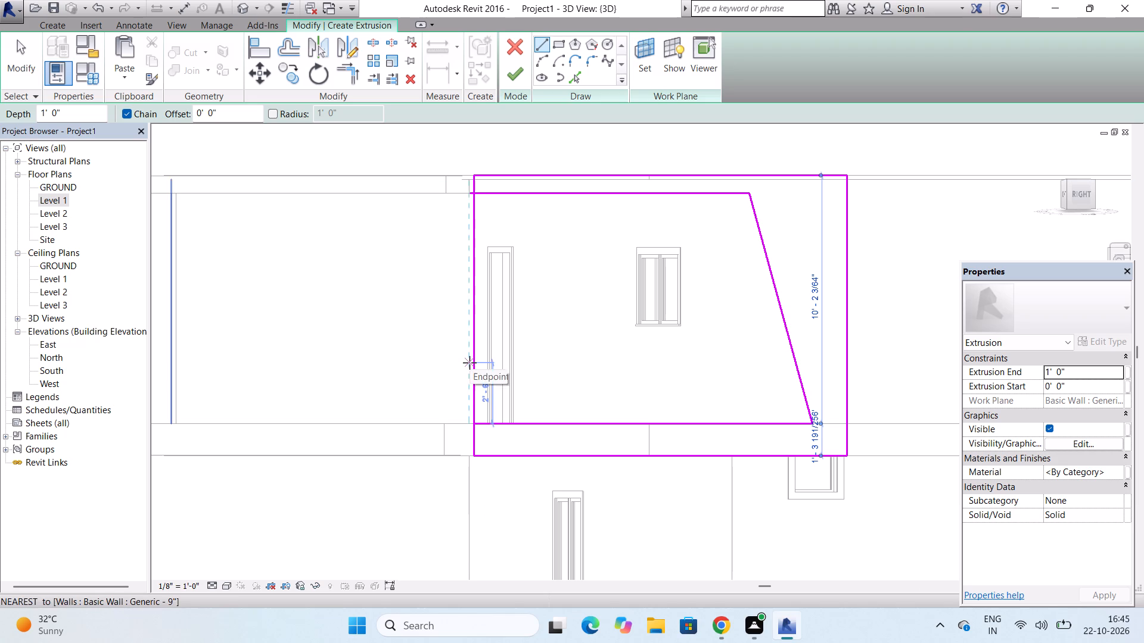
pyautogui.press('Escape')
pyautogui.press('Escape')
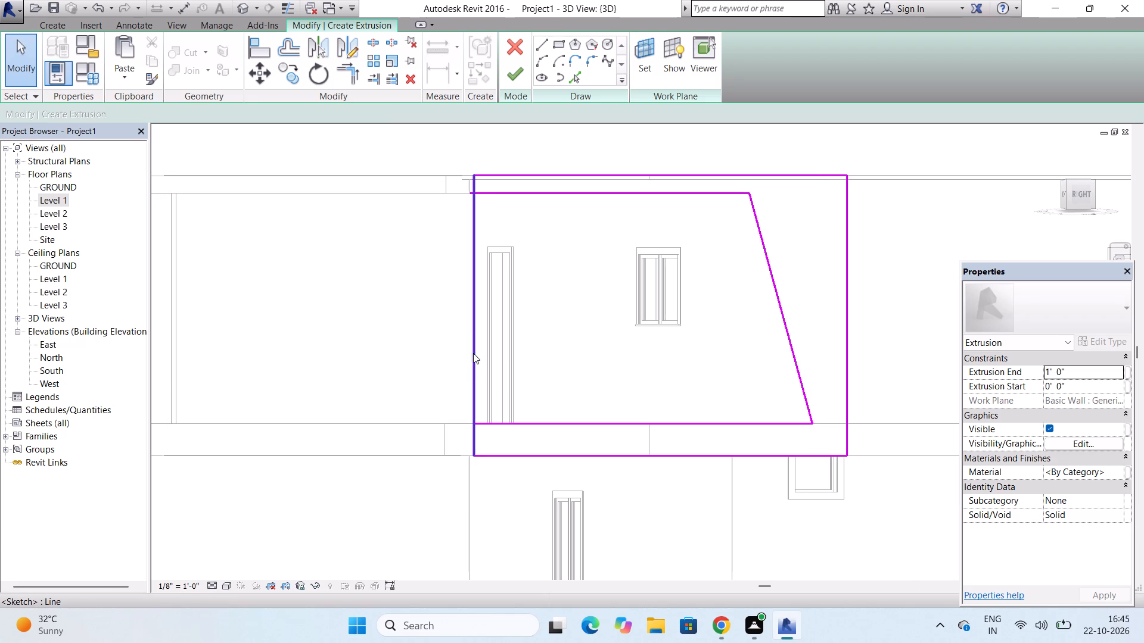
# Shorten the rectangle's vertical edge beside the narrow opening to about 1'-3 3/4", ending at the lower inner line.
pyautogui.click(475, 348)
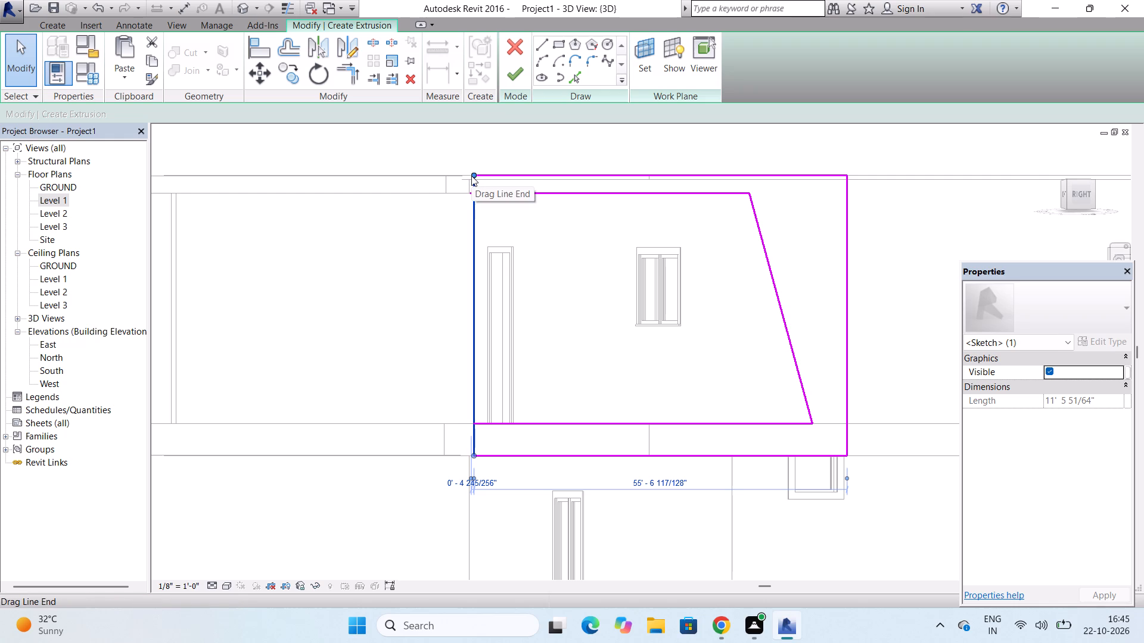
pyautogui.moveTo(474, 173); pyautogui.dragTo(472, 310)
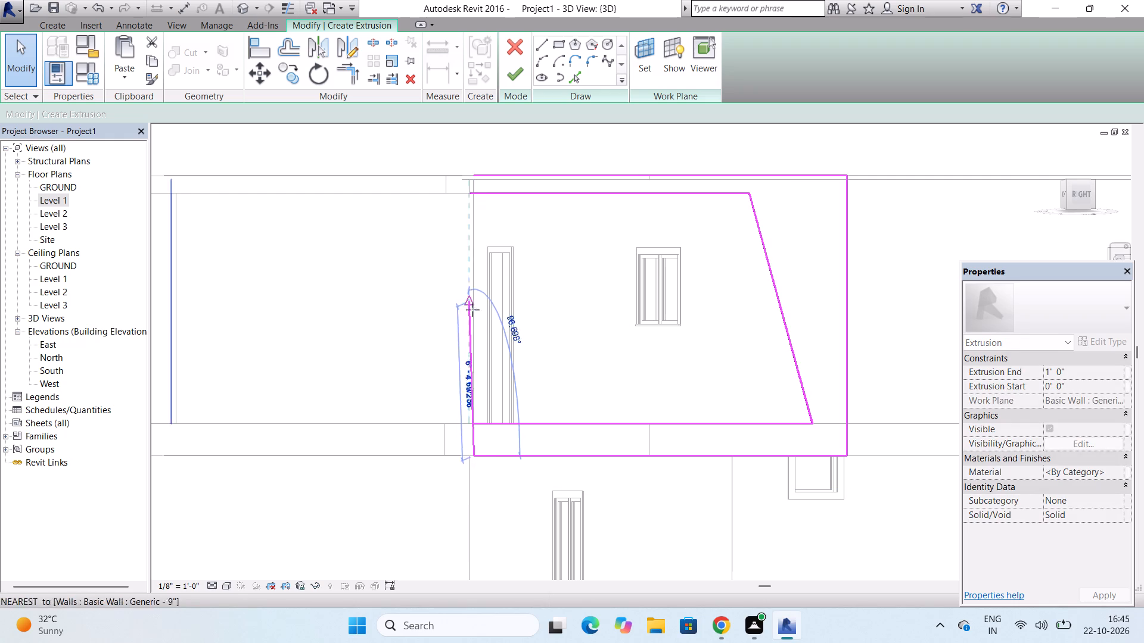
pyautogui.moveTo(472, 310); pyautogui.dragTo(478, 382)
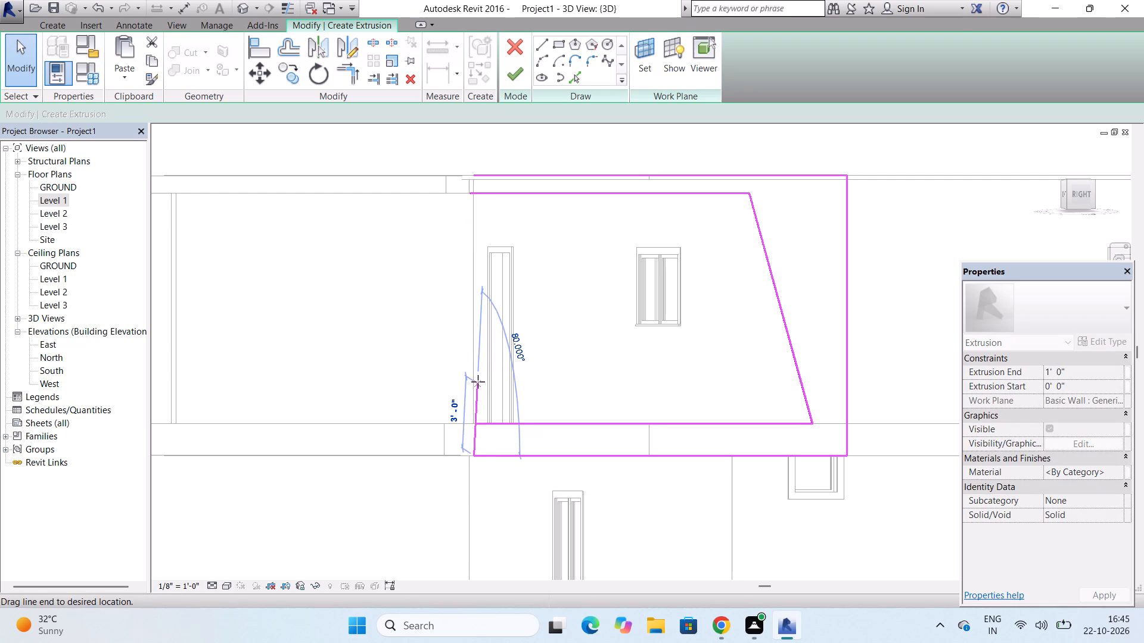
pyautogui.moveTo(478, 382); pyautogui.dragTo(471, 390)
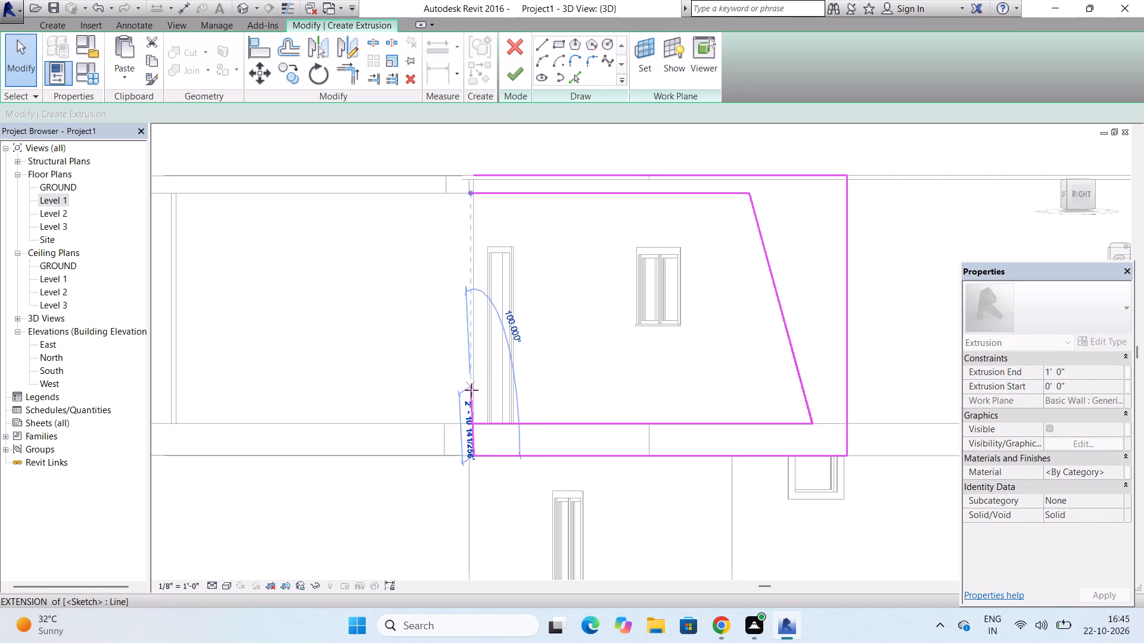
pyautogui.moveTo(471, 390); pyautogui.dragTo(475, 417)
pyautogui.press('Escape')
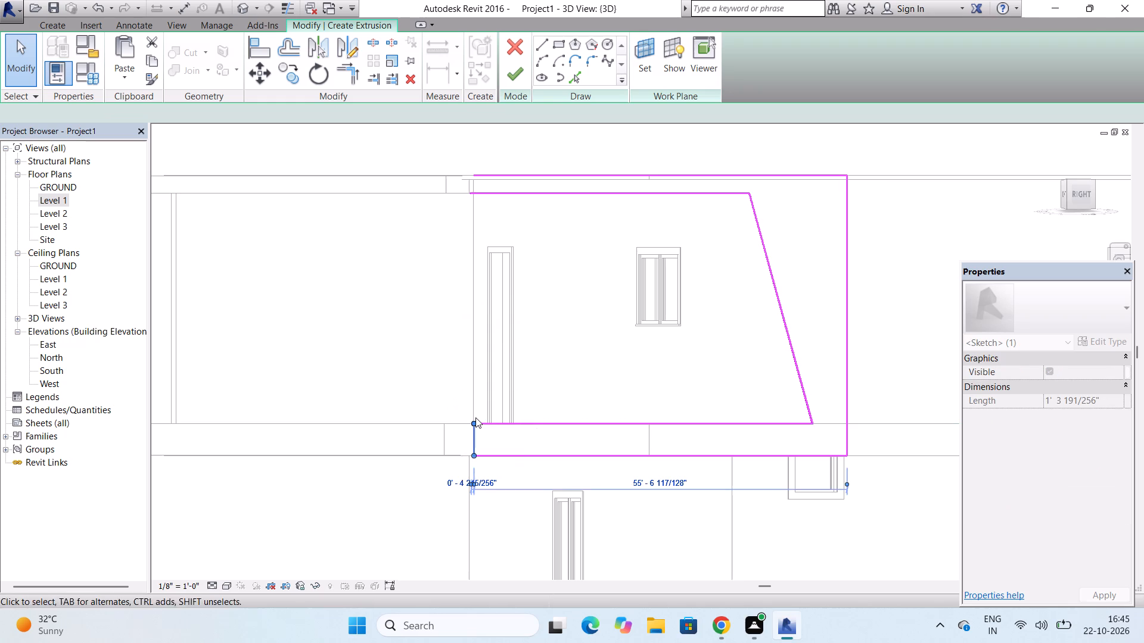
pyautogui.press('Escape')
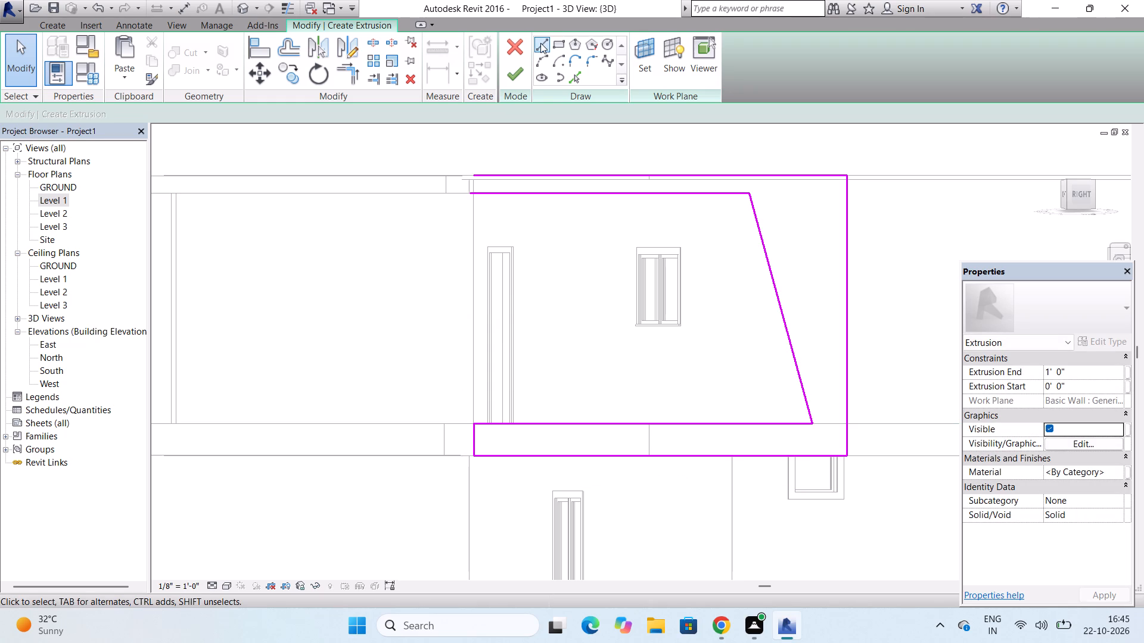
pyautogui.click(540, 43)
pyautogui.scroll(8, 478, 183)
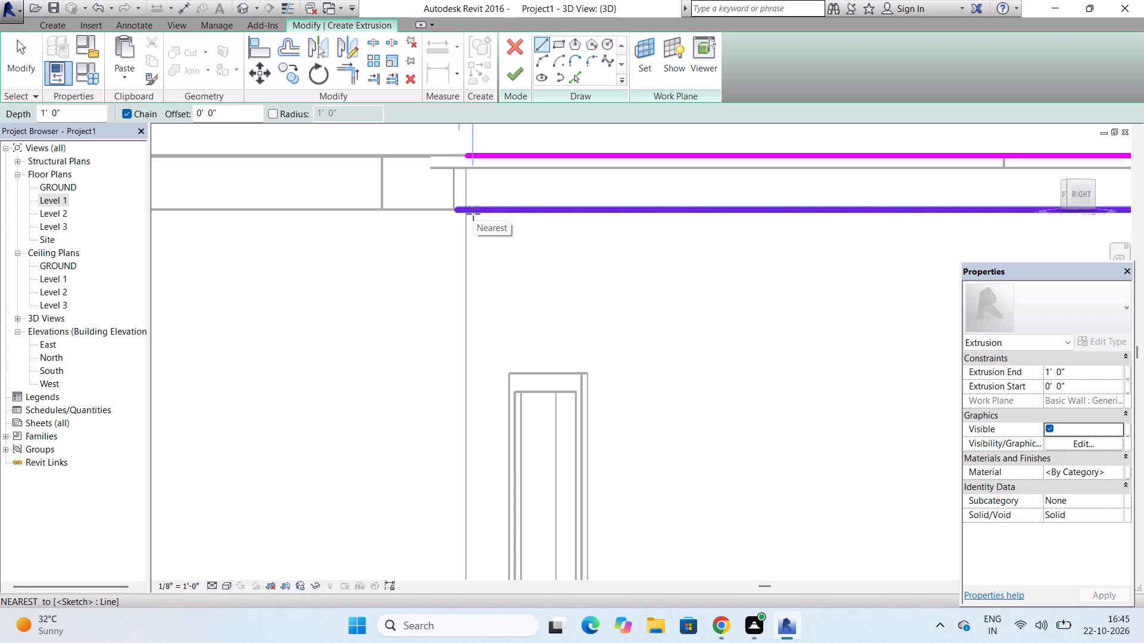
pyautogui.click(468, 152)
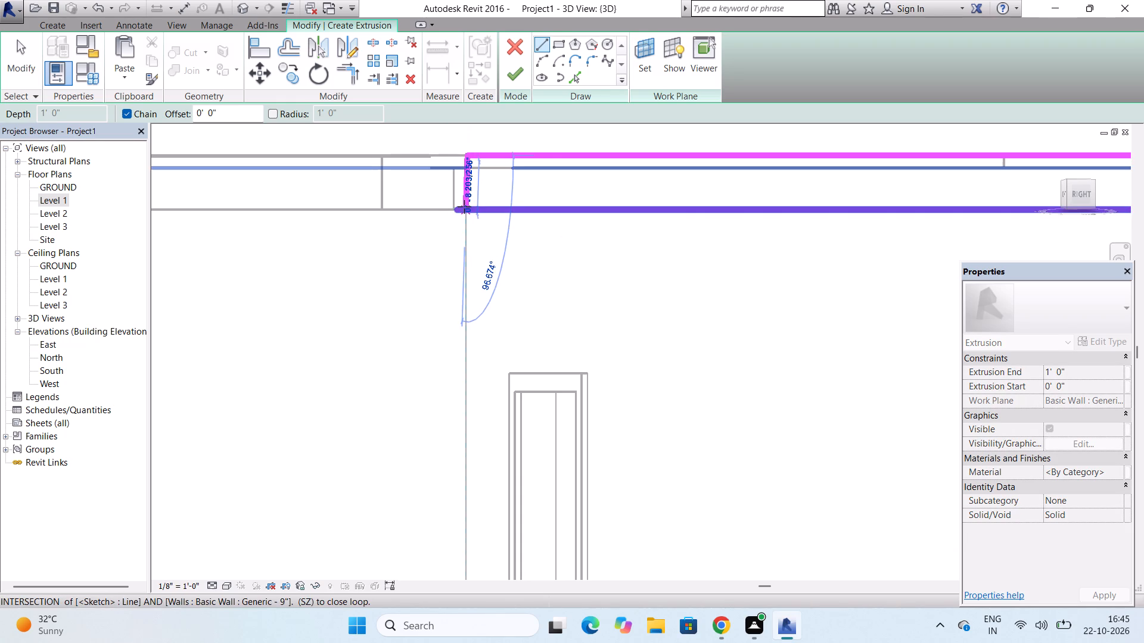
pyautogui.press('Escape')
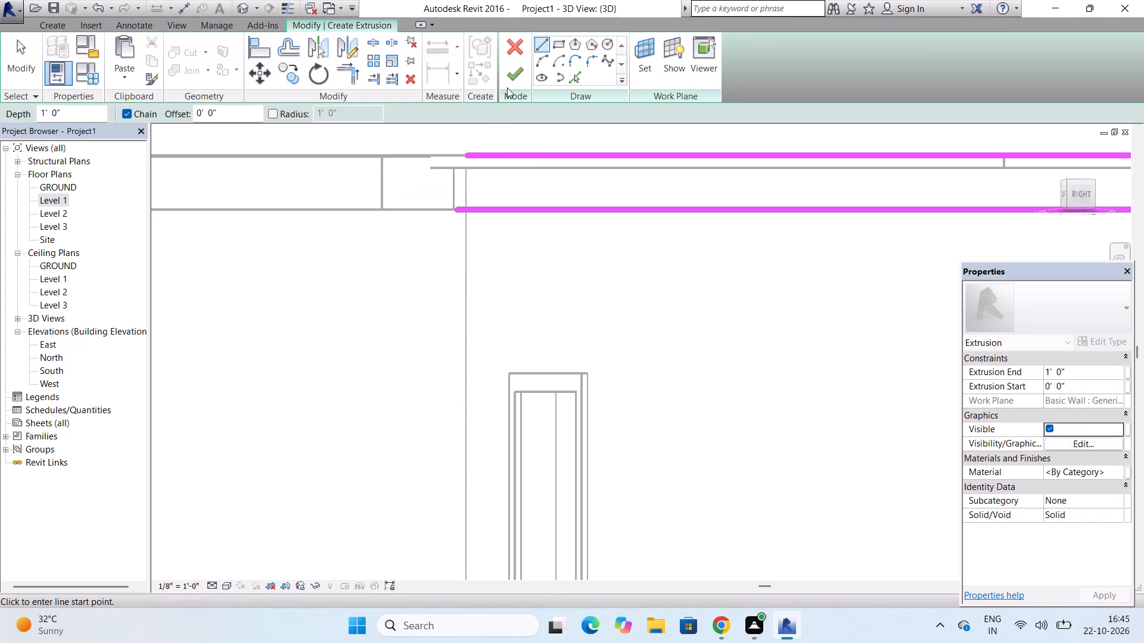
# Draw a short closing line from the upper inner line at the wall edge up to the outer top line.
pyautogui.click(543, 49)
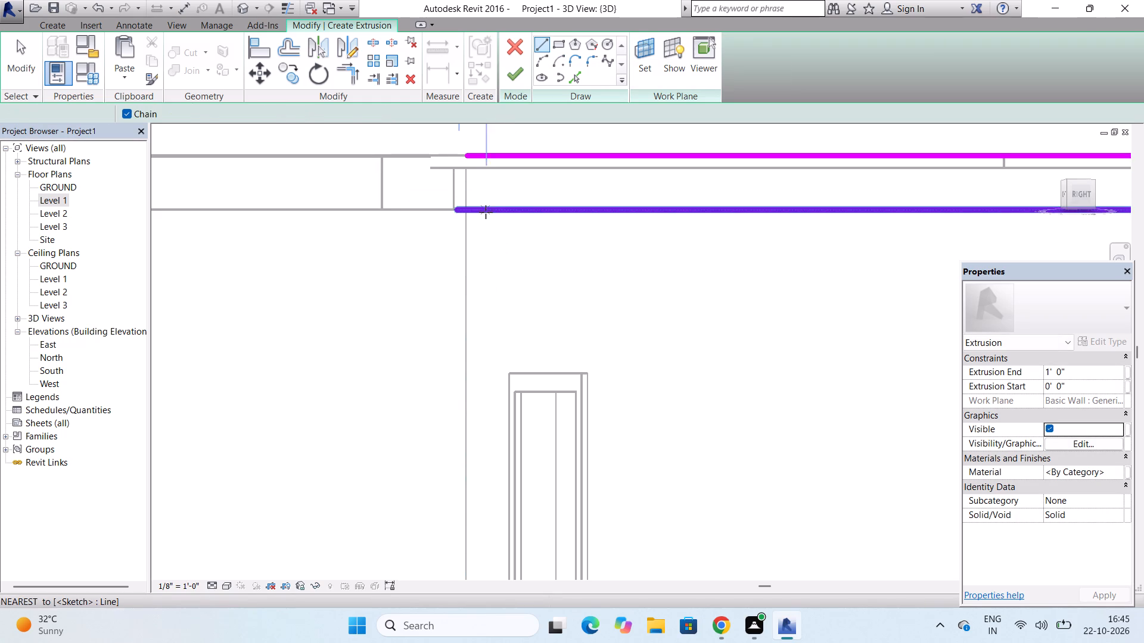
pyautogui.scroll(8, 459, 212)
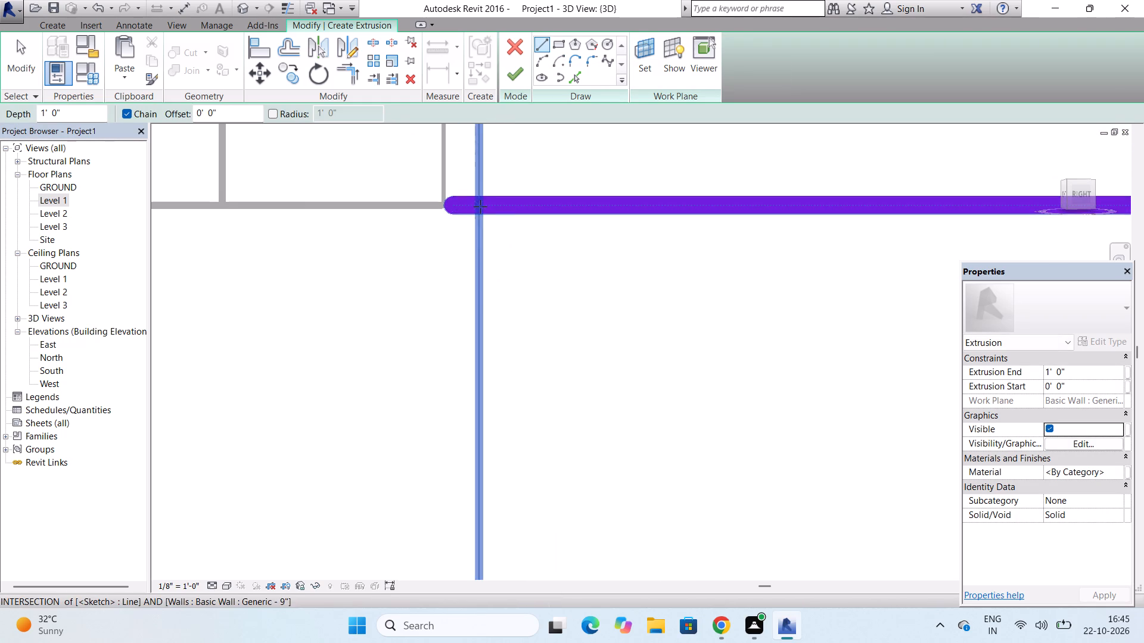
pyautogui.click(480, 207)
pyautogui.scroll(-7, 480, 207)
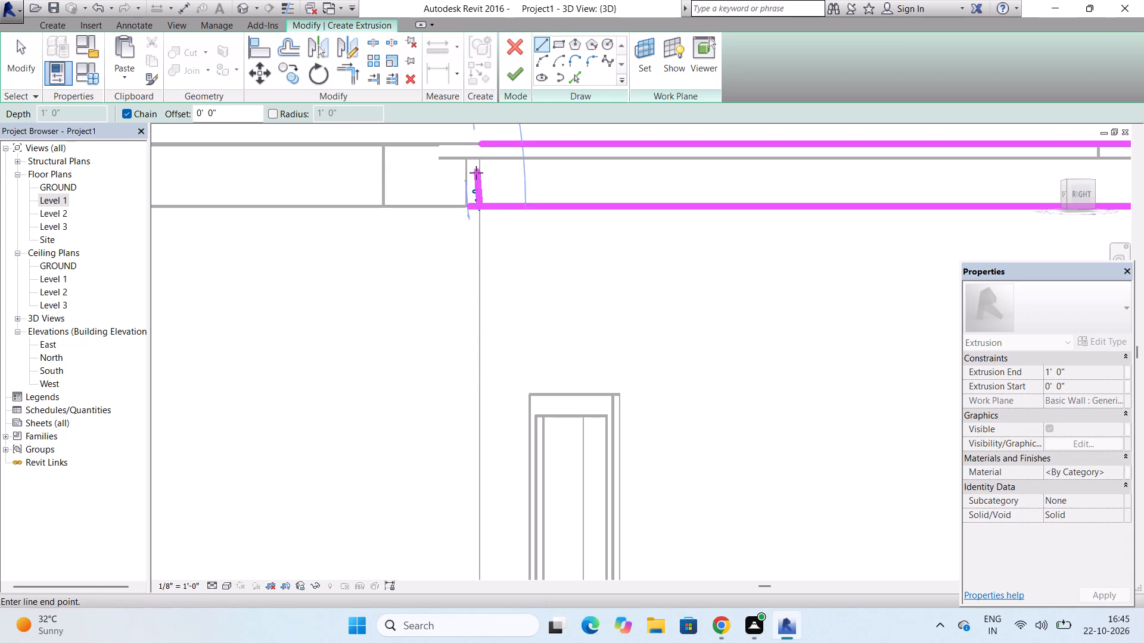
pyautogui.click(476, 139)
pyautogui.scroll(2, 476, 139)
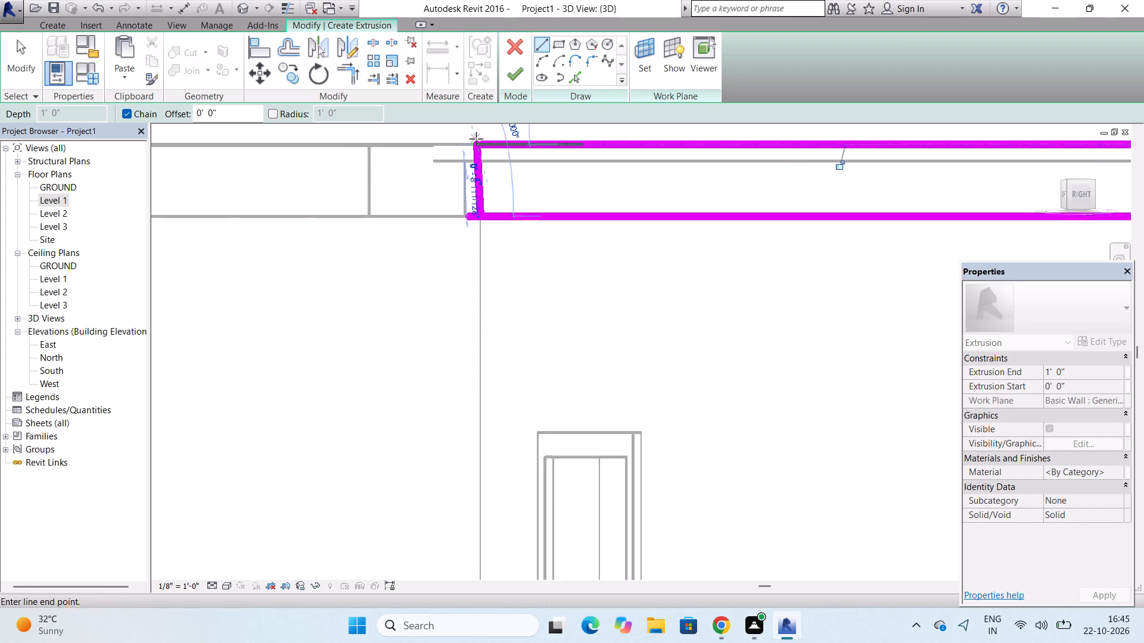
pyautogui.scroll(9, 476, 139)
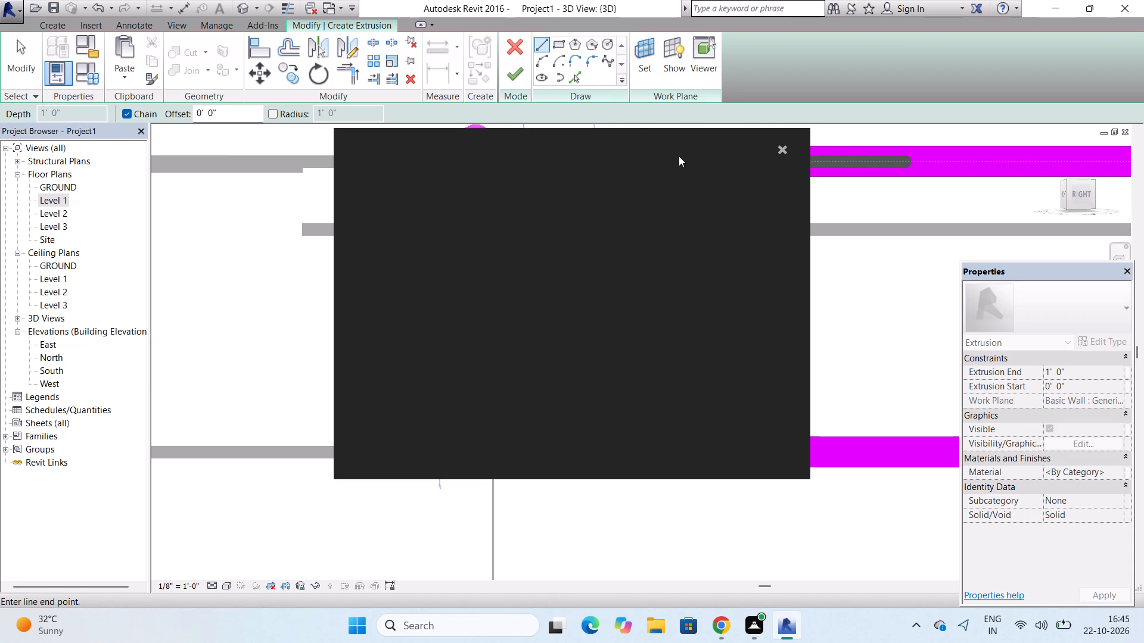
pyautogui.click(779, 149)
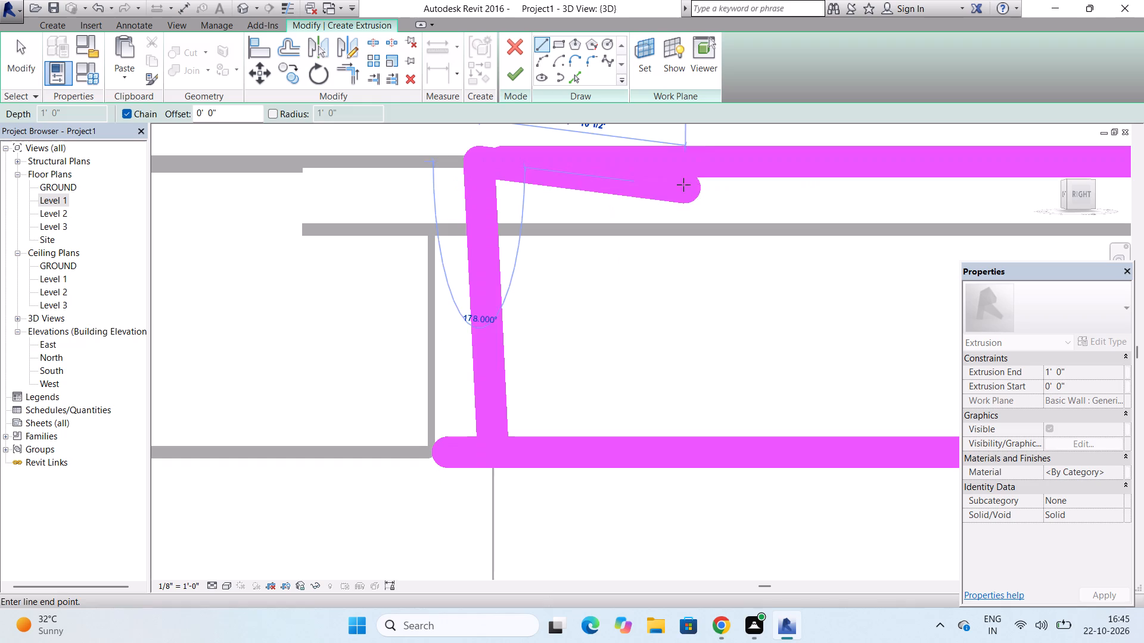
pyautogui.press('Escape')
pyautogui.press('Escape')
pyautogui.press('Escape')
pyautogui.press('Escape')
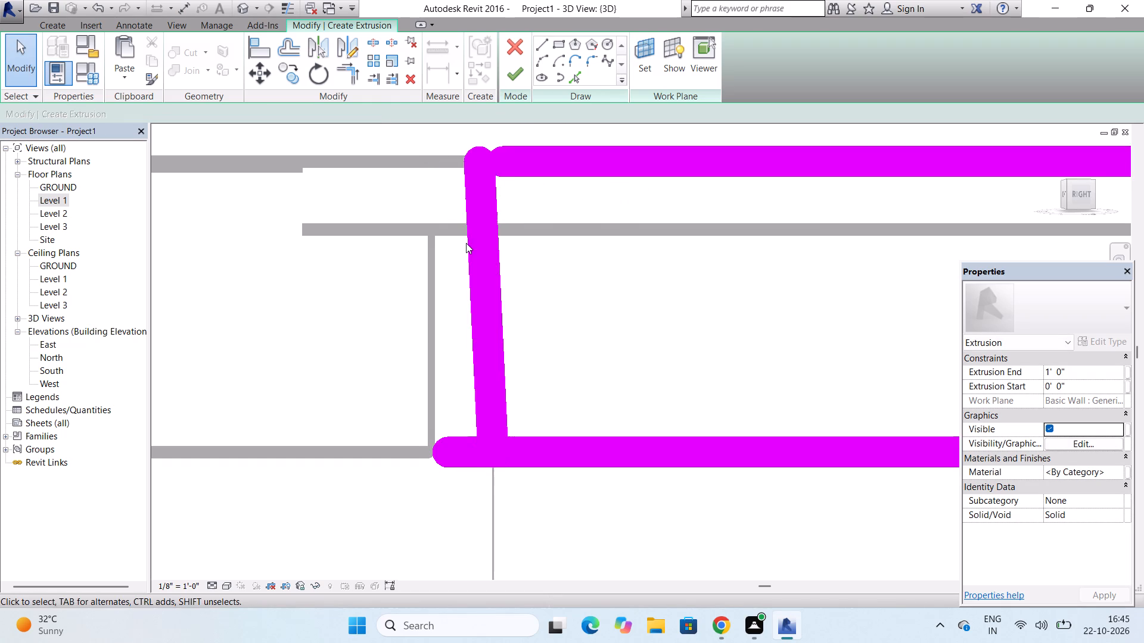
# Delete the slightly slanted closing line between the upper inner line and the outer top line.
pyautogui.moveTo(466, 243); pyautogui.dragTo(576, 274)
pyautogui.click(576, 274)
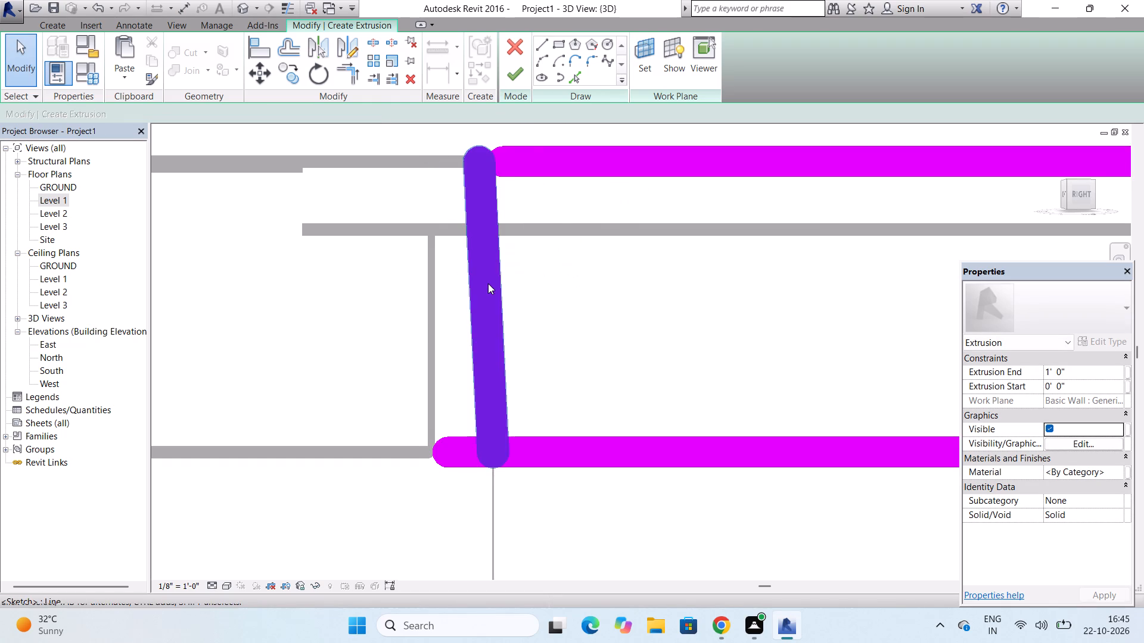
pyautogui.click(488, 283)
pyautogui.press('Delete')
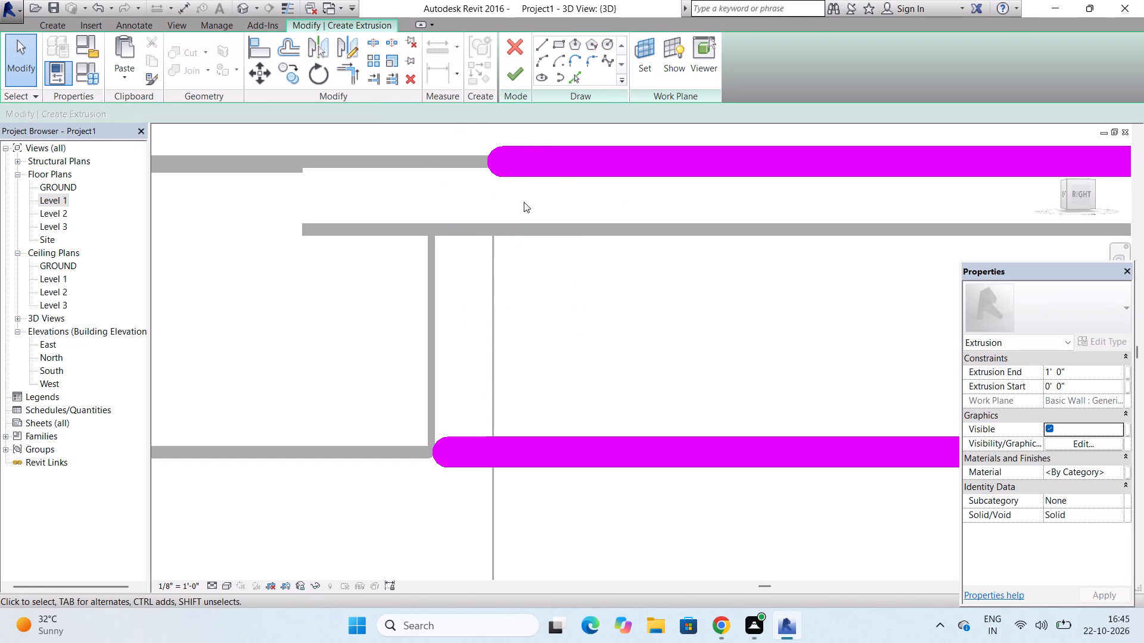
# Draw a vertical closing line about 8 3/4" long at the wall edge, from the upper inner line to the ceiling's top edge.
pyautogui.click(540, 46)
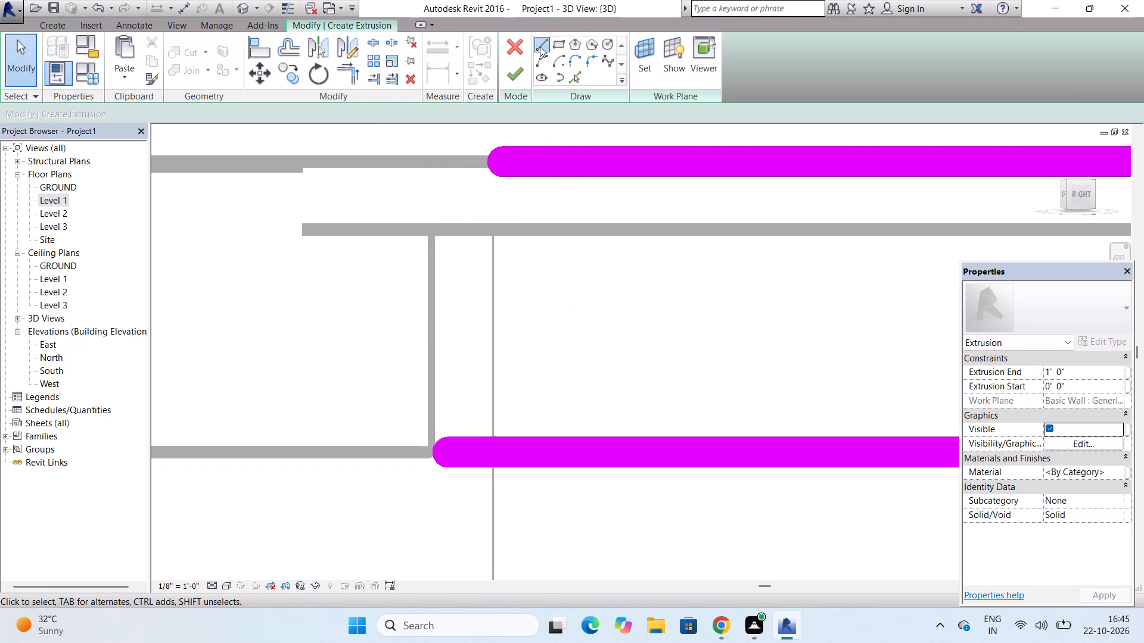
pyautogui.click(494, 454)
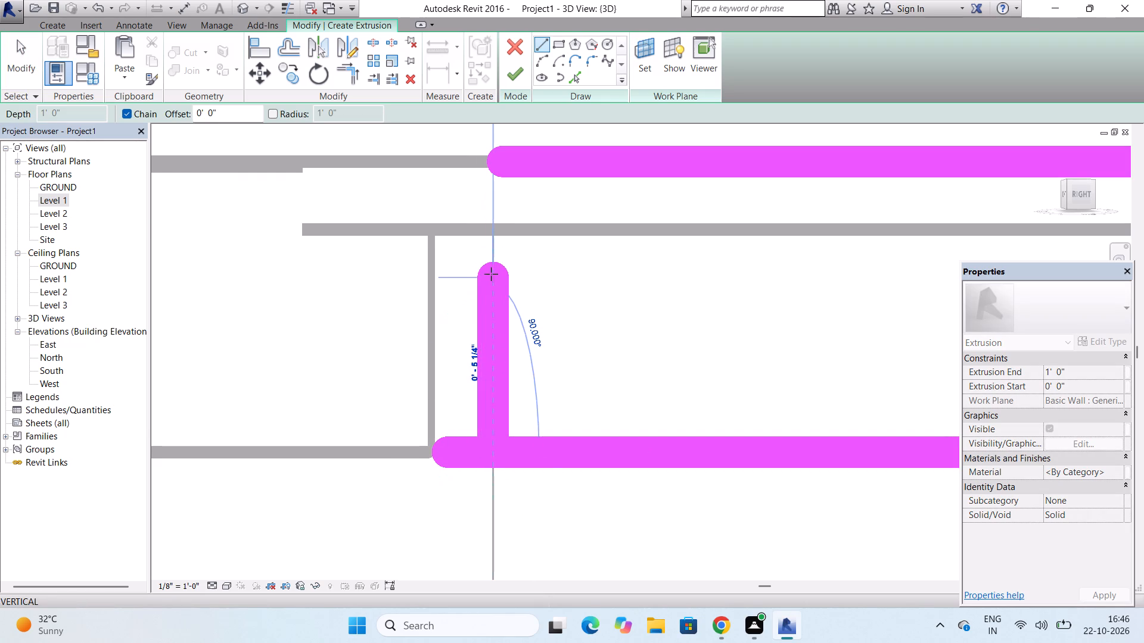
pyautogui.click(493, 165)
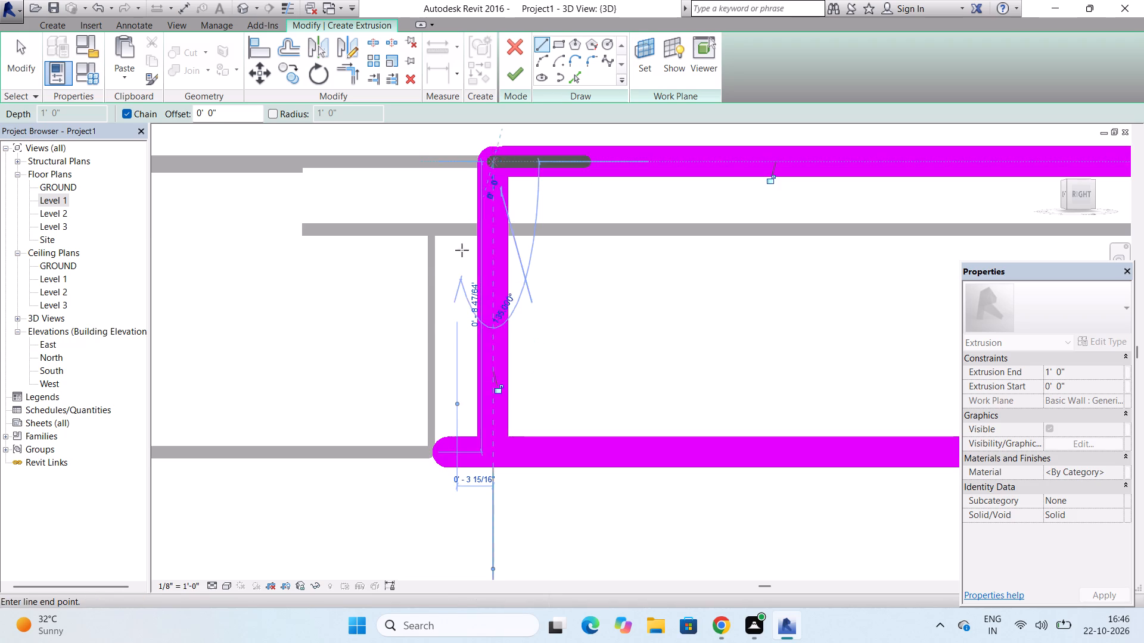
pyautogui.press('Escape')
pyautogui.press('Escape')
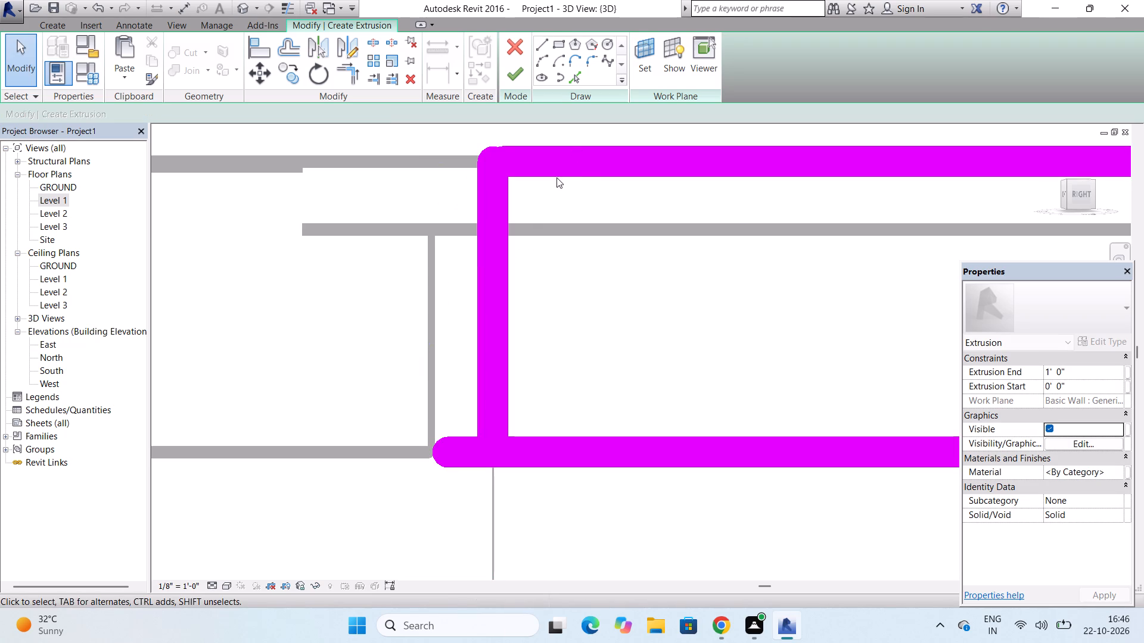
# Stretch the outer top line's end to meet the top of the vertical closing line.
pyautogui.click(557, 167)
pyautogui.scroll(2, 496, 162)
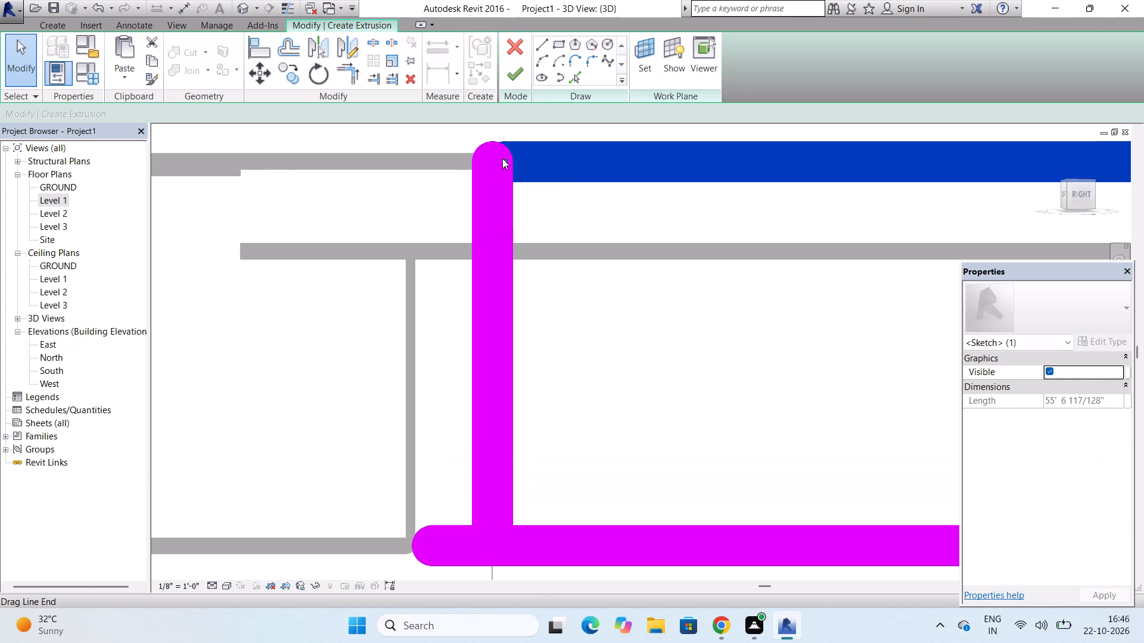
pyautogui.moveTo(505, 161); pyautogui.dragTo(490, 161)
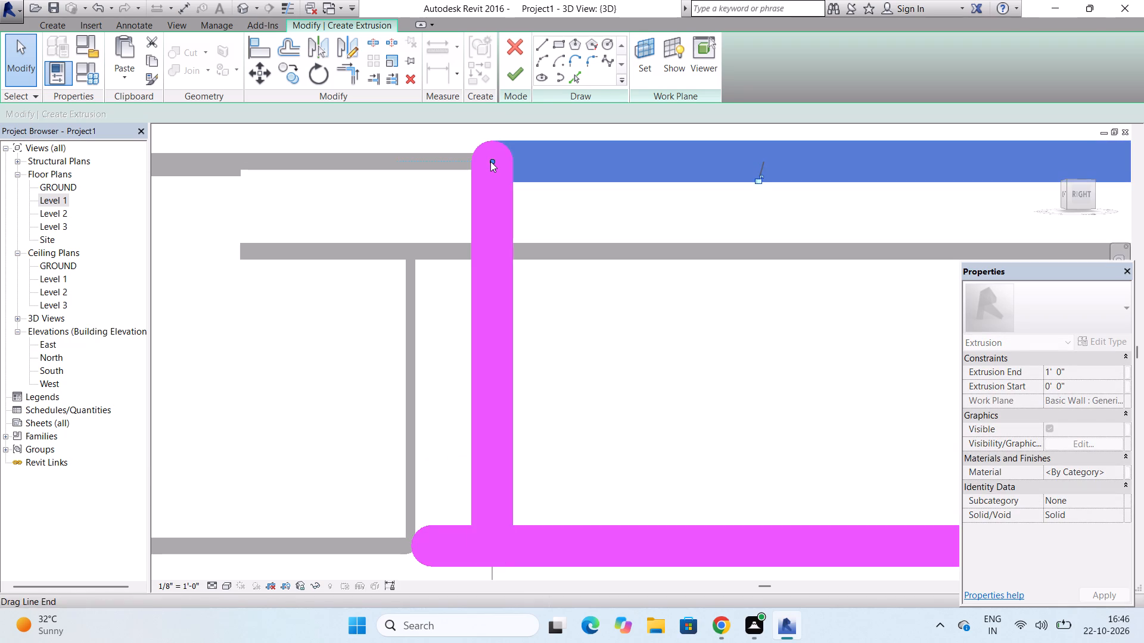
pyautogui.press('Escape')
# Shorten the upper inner line to about 41'-0 1/2" so its overhanging end meets the vertical closing line.
pyautogui.scroll(-3, 490, 157)
pyautogui.scroll(-3, 444, 195)
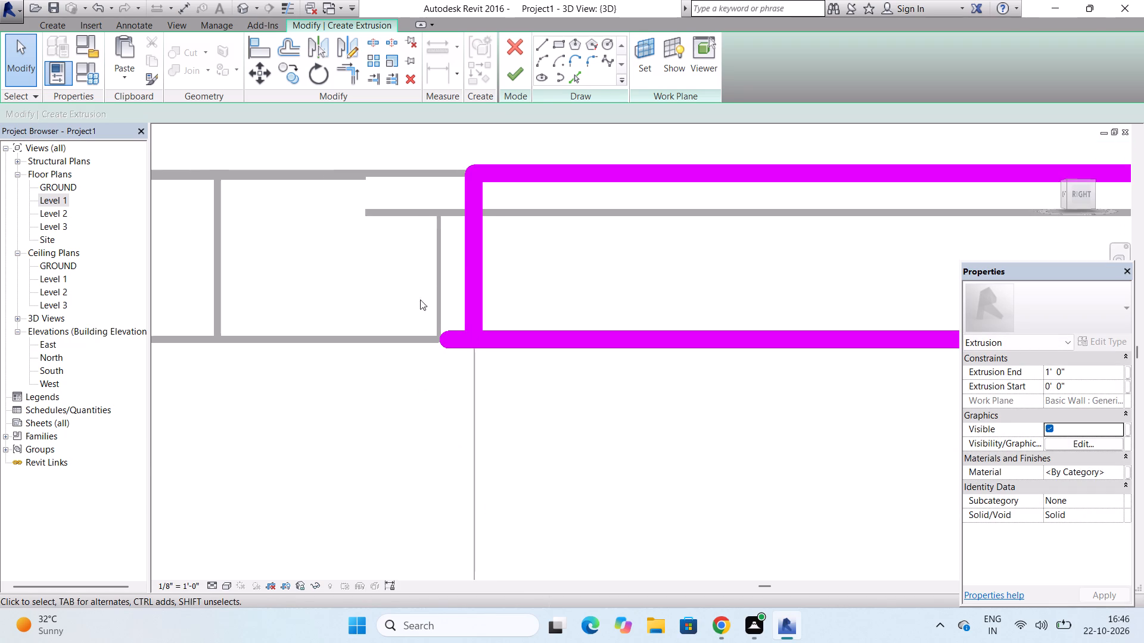
pyautogui.click(457, 346)
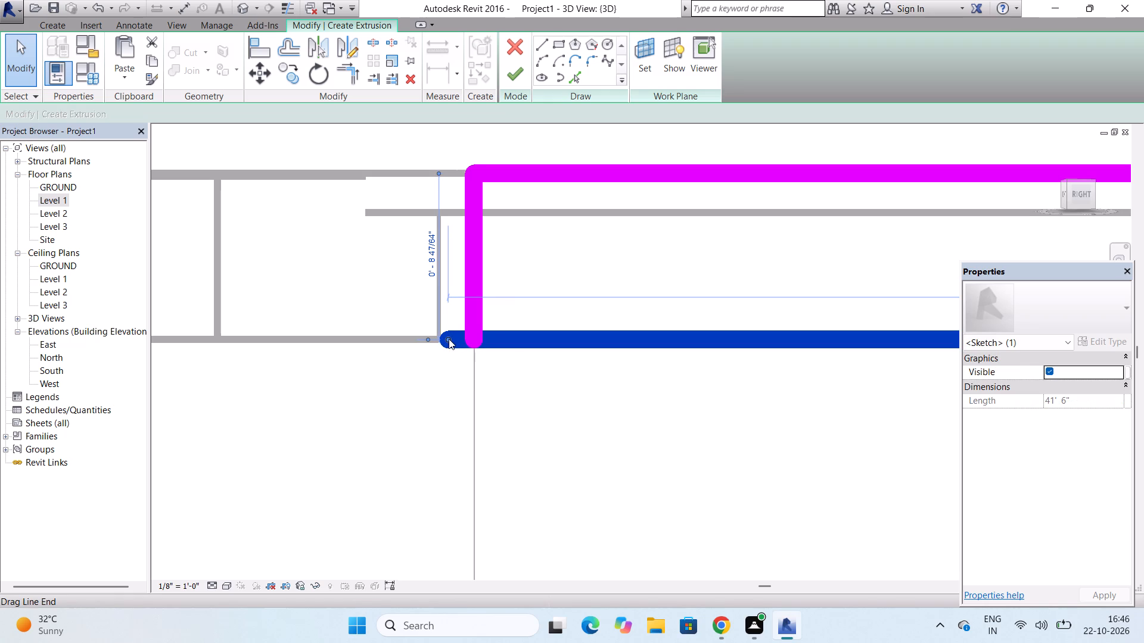
pyautogui.moveTo(449, 339); pyautogui.dragTo(477, 340)
pyautogui.press('Escape')
pyautogui.press('Escape')
pyautogui.press('Escape')
pyautogui.press('Escape')
pyautogui.press('Escape')
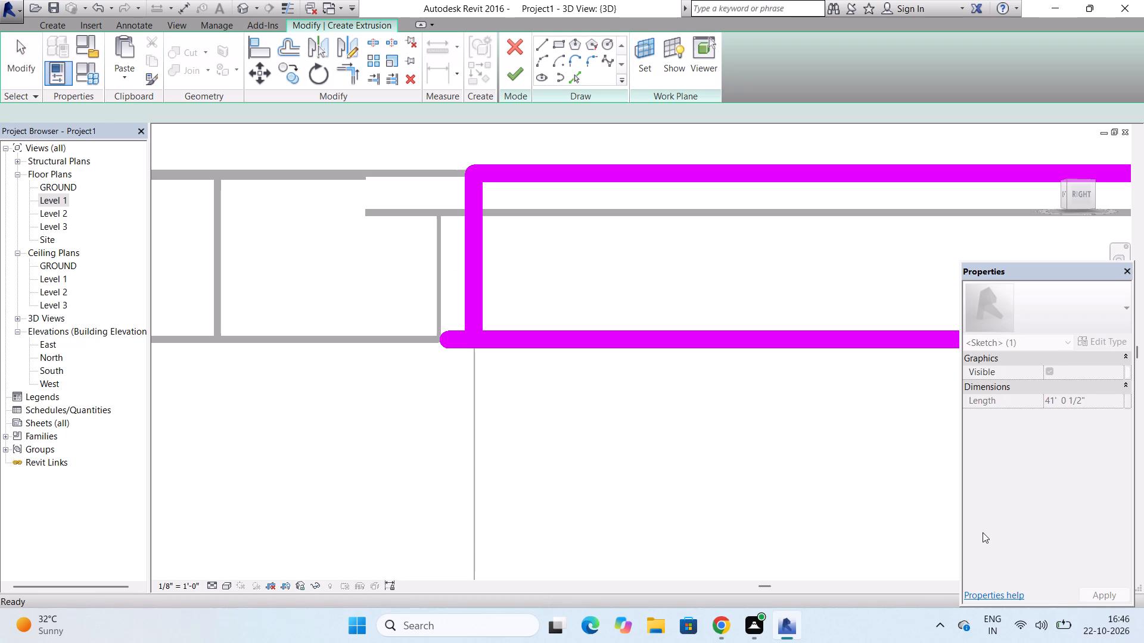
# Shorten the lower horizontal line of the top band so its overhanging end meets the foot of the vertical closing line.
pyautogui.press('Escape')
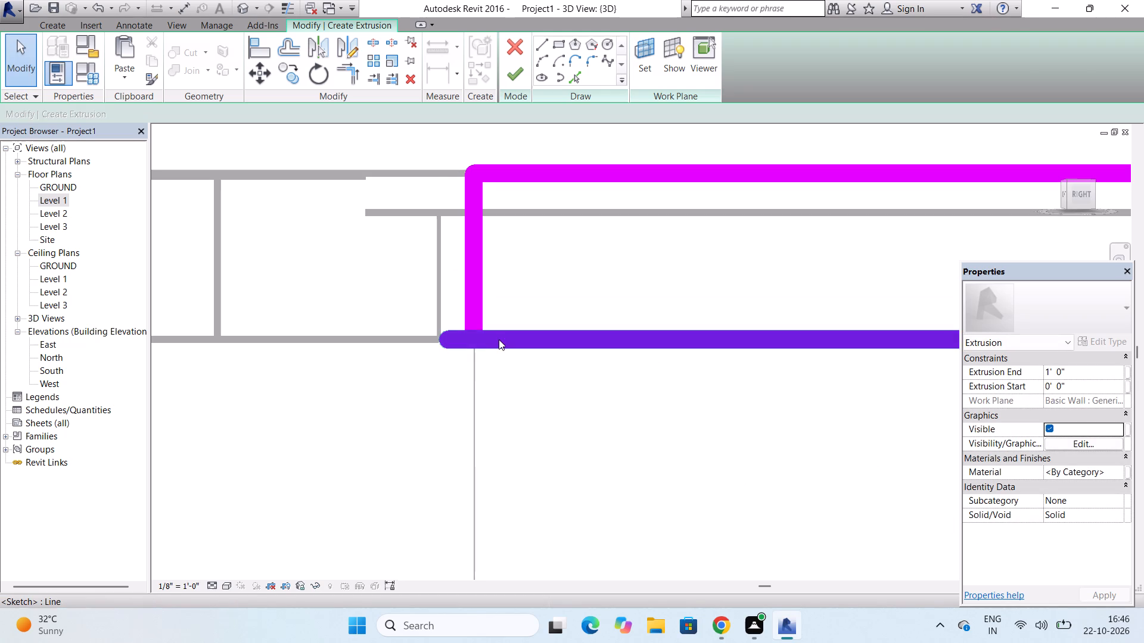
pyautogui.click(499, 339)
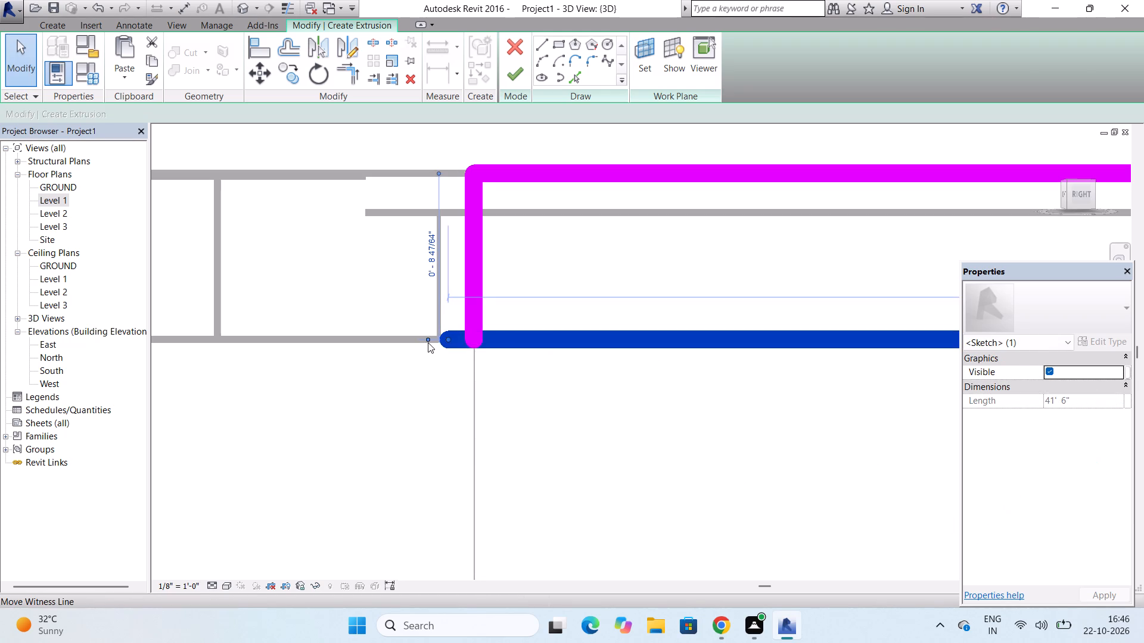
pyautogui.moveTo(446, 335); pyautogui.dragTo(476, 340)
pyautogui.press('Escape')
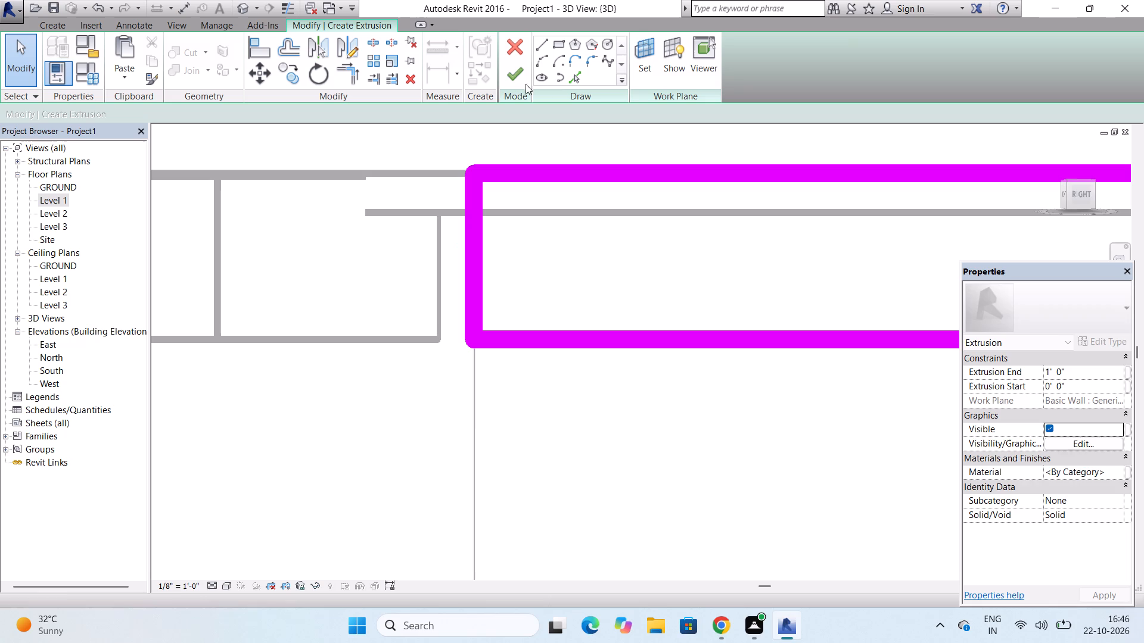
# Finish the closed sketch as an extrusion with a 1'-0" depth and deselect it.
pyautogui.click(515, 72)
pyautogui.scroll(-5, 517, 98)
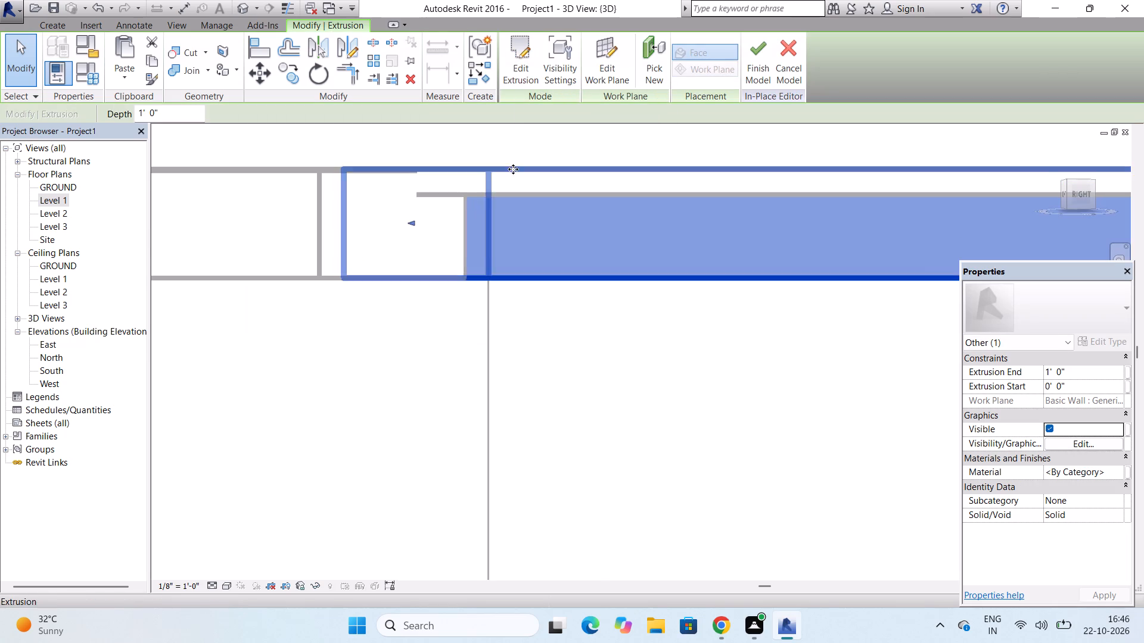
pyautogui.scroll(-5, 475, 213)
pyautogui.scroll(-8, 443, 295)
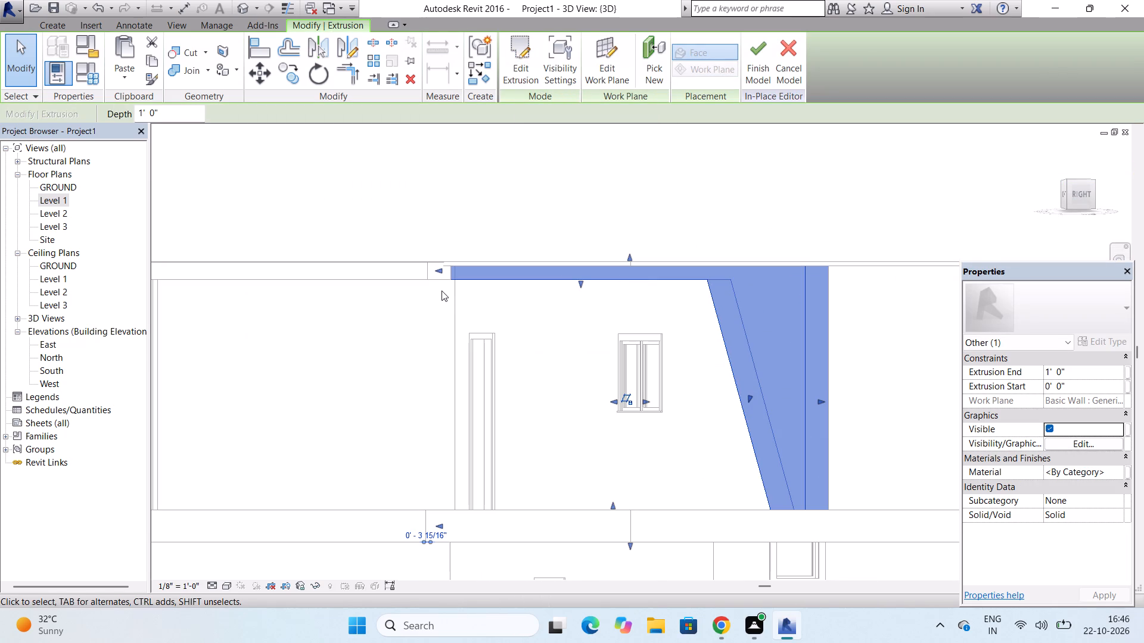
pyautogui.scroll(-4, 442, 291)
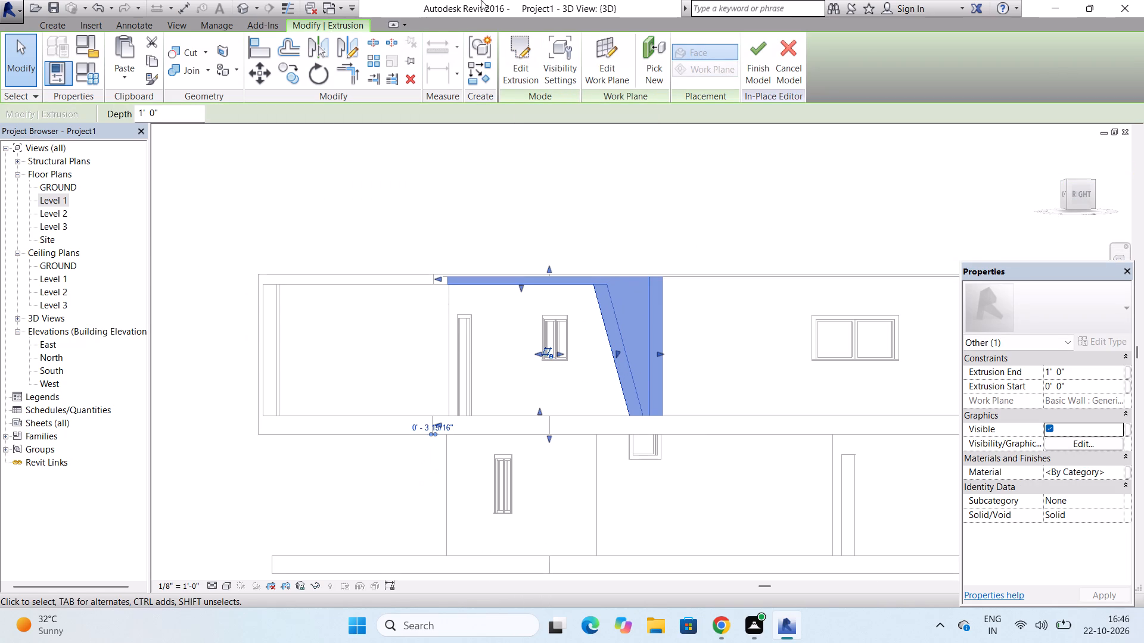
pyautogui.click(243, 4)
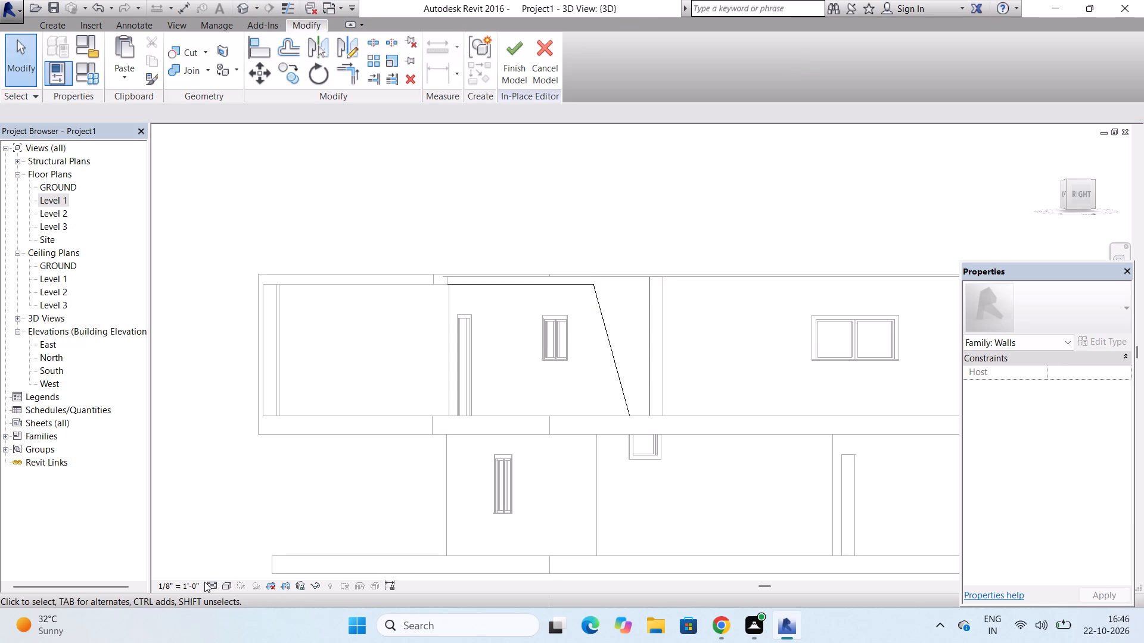
# Set the 3D view's visual style to Realistic and dismiss the pop-up notice.
pyautogui.click(229, 587)
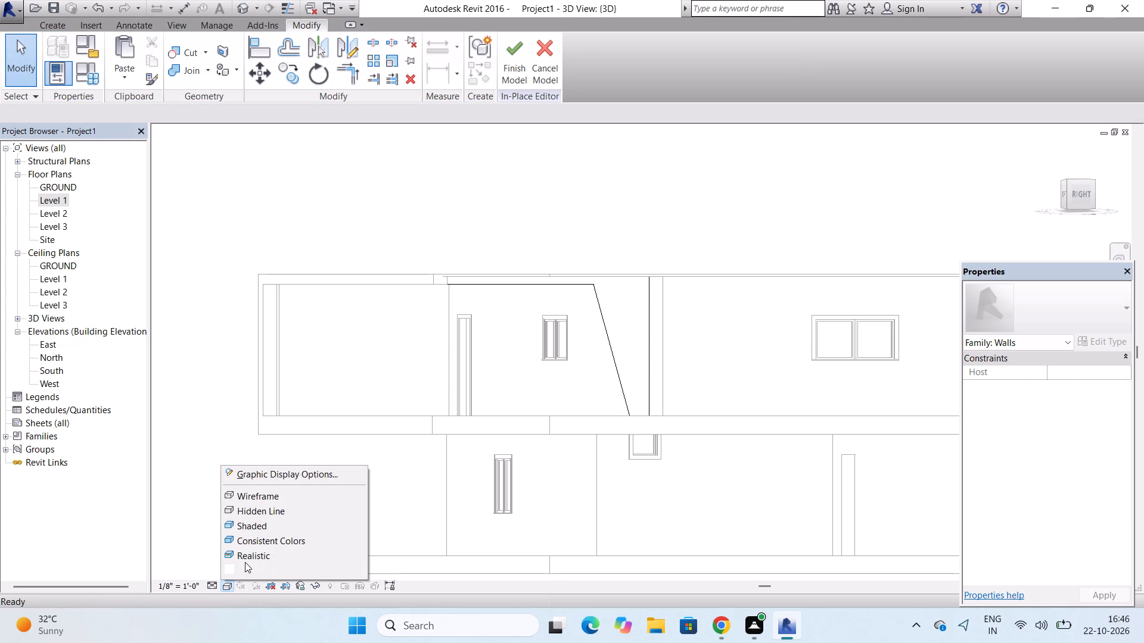
pyautogui.click(245, 562)
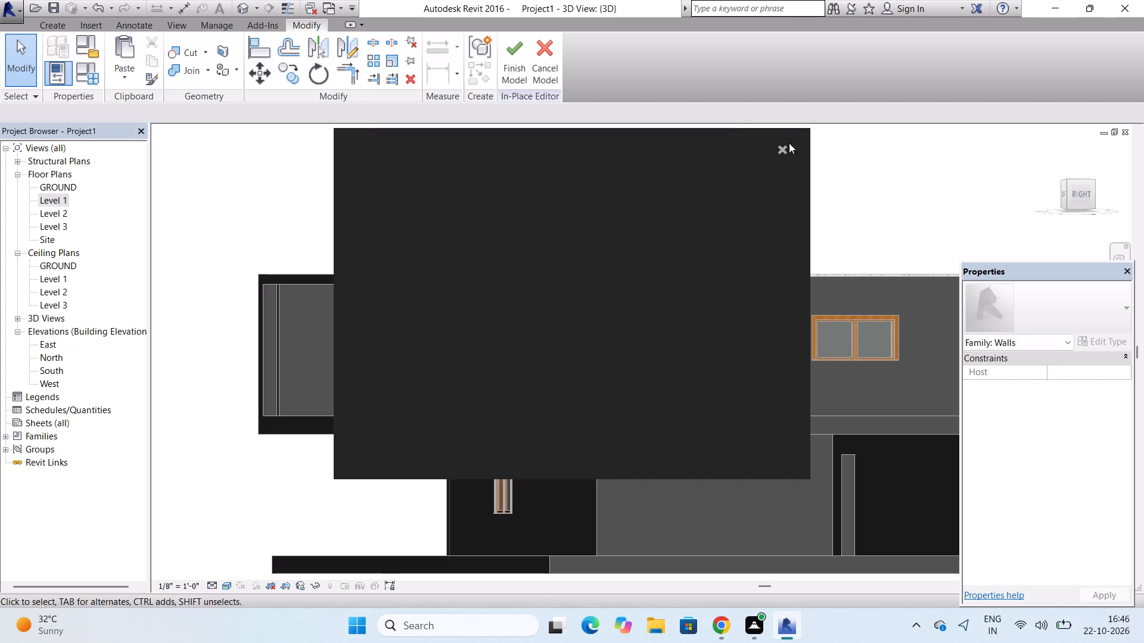
pyautogui.click(786, 150)
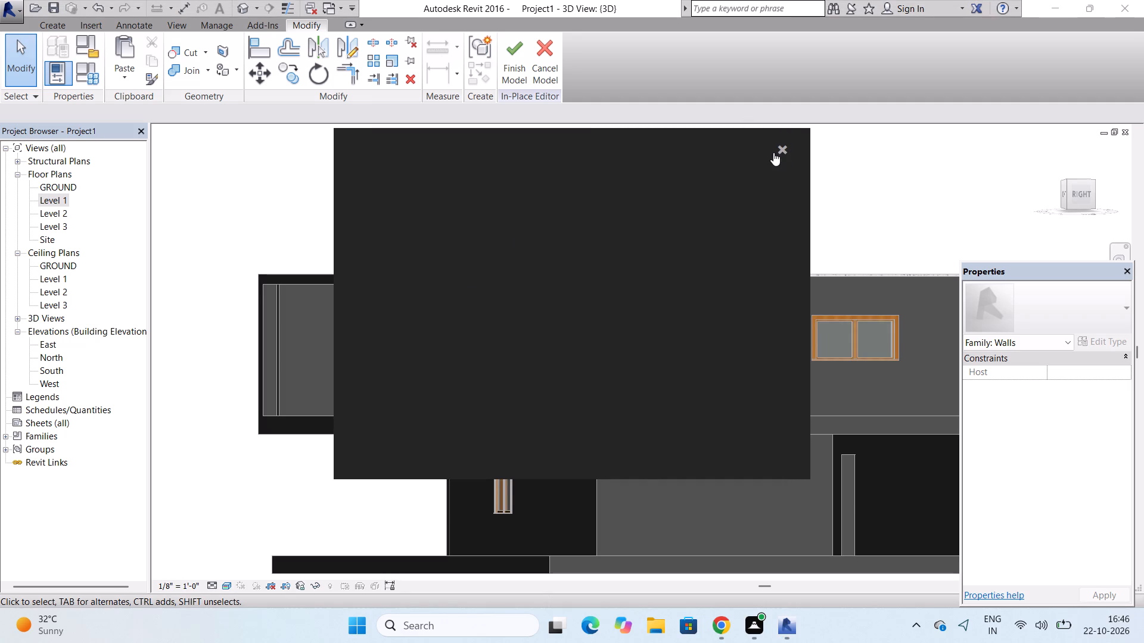
pyautogui.scroll(-4, 756, 160)
pyautogui.scroll(-2, 634, 163)
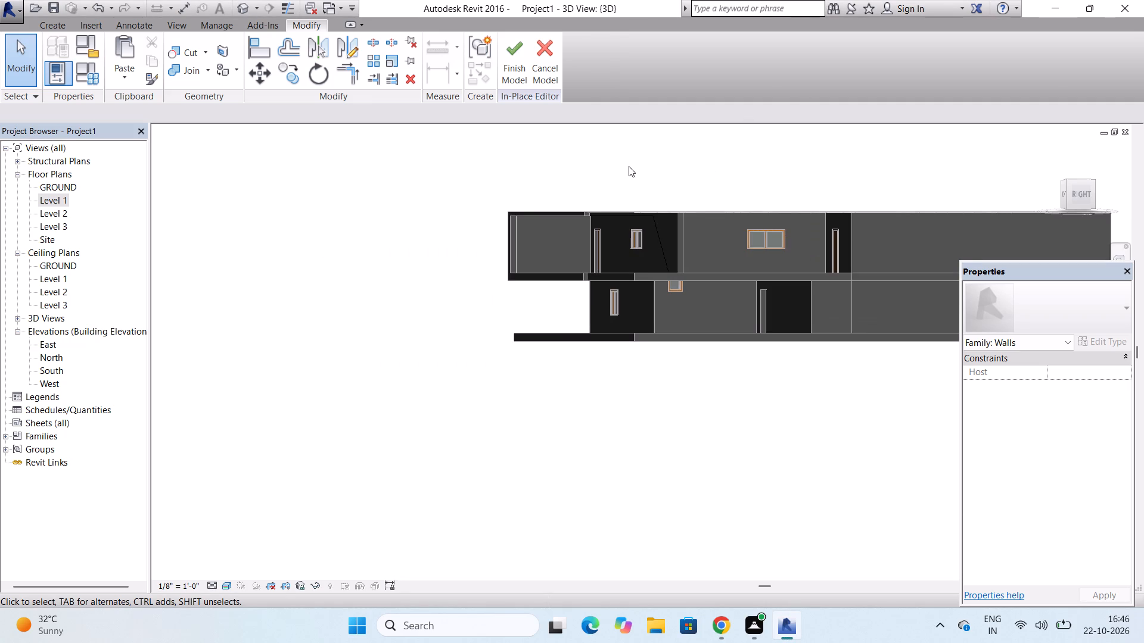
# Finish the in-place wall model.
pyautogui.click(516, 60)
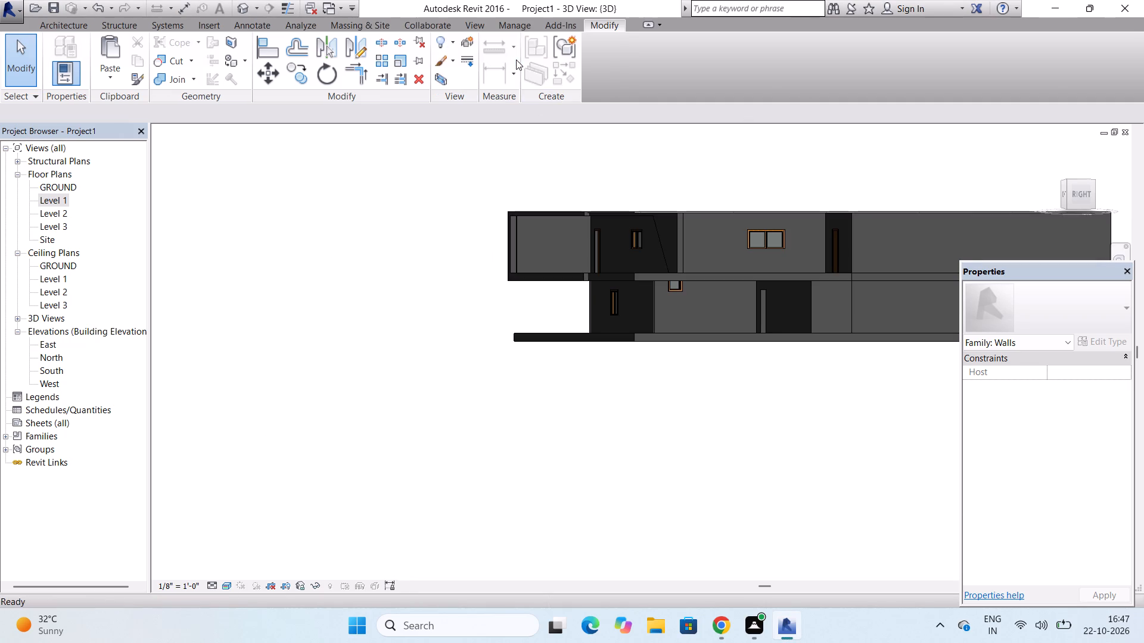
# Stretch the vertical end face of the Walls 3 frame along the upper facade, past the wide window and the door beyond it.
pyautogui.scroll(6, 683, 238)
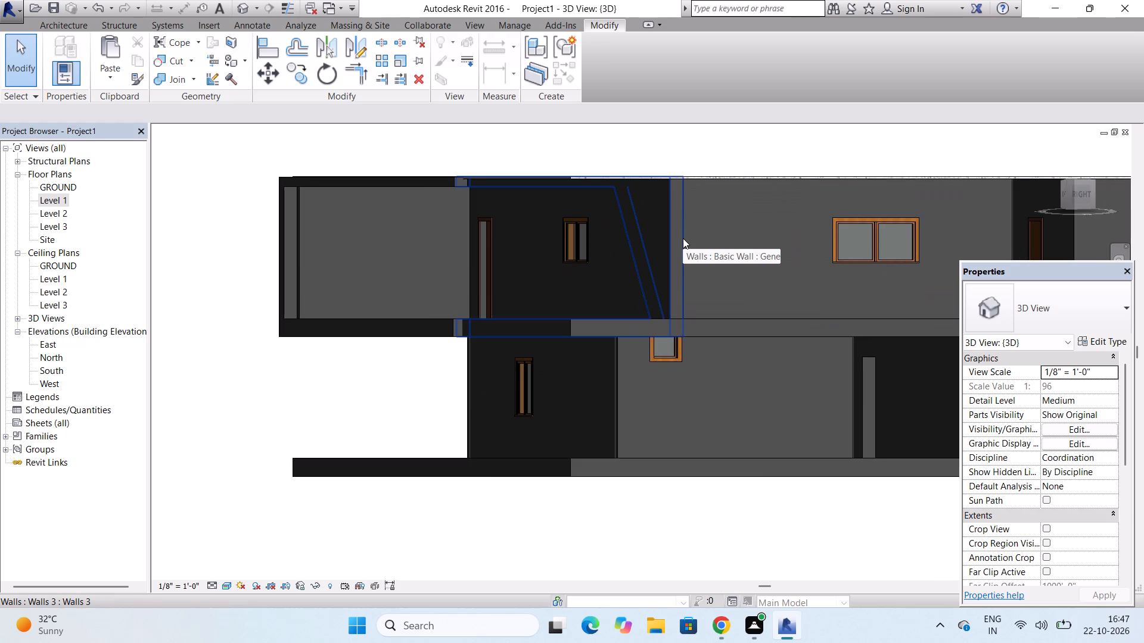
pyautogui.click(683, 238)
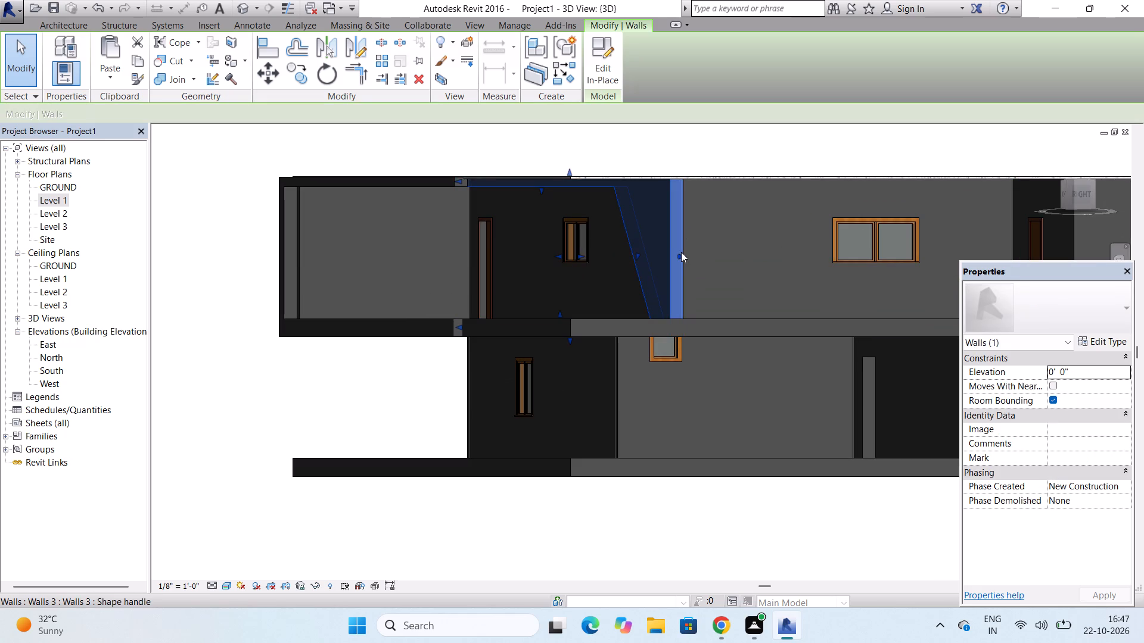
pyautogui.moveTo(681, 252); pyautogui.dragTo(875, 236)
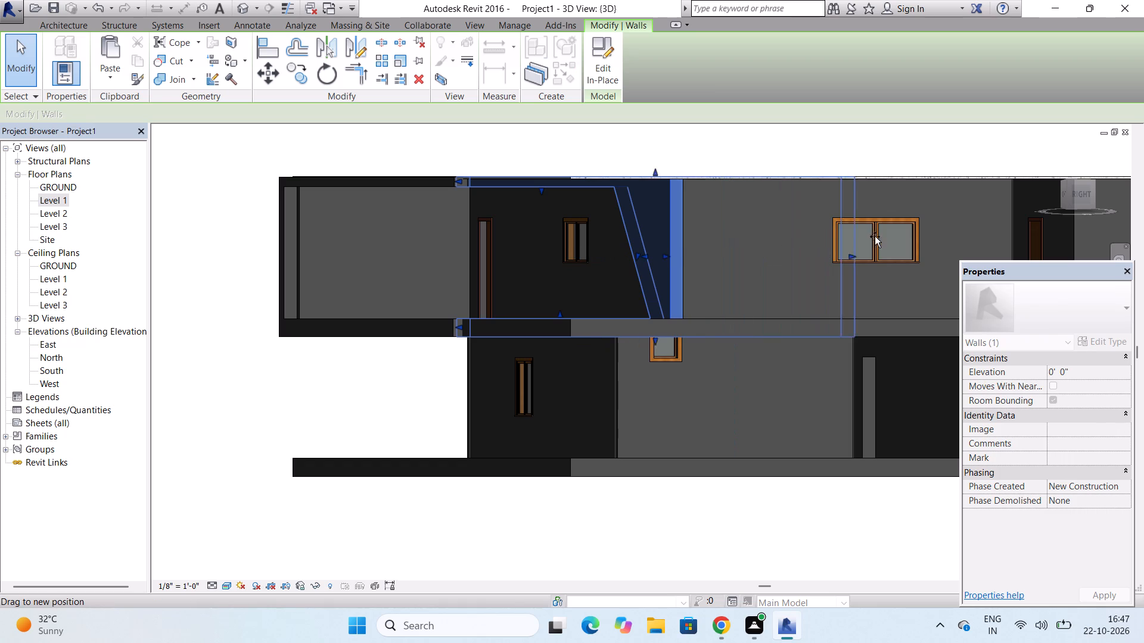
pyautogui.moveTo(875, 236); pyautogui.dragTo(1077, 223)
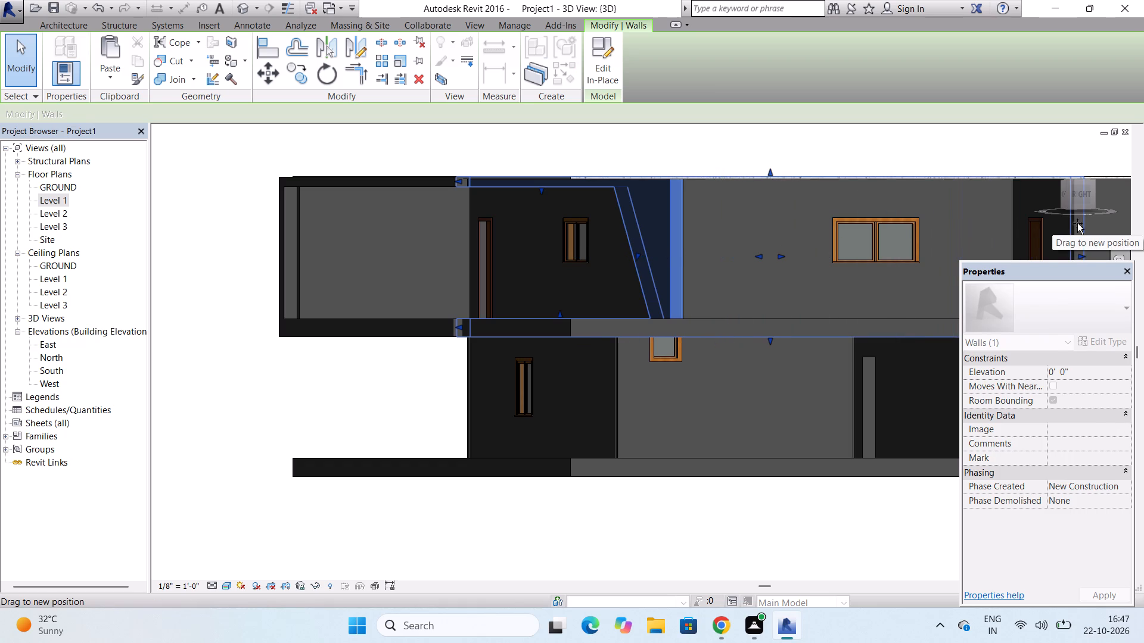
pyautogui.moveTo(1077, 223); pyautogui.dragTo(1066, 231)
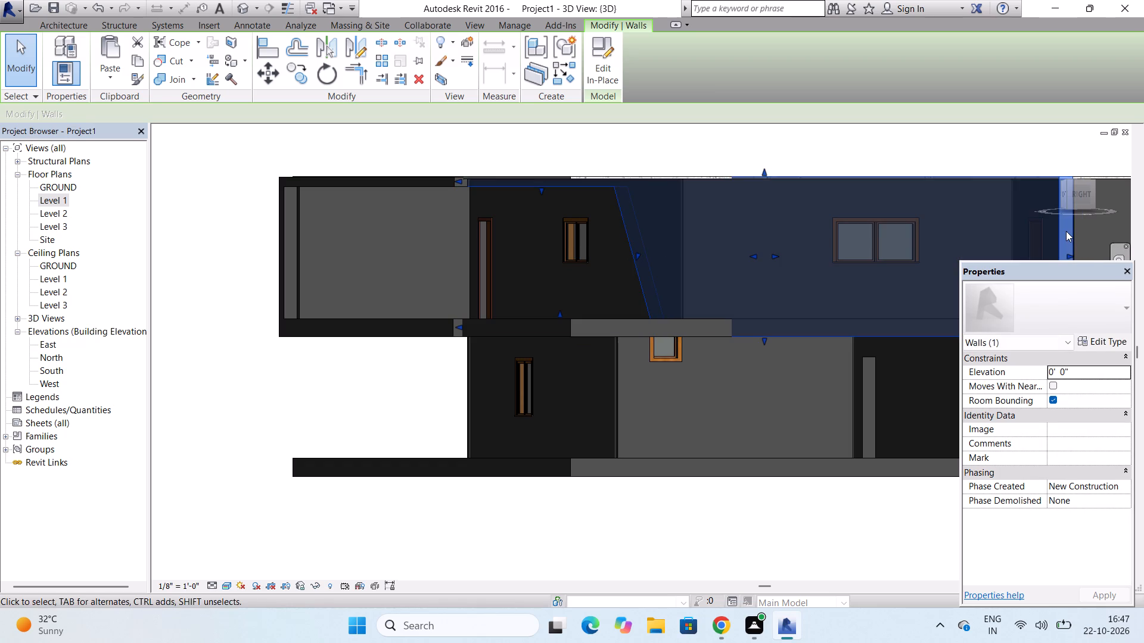
# Delete the stretched in-place wall Walls 3 that projects beyond the side facade.
pyautogui.scroll(-4, 593, 226)
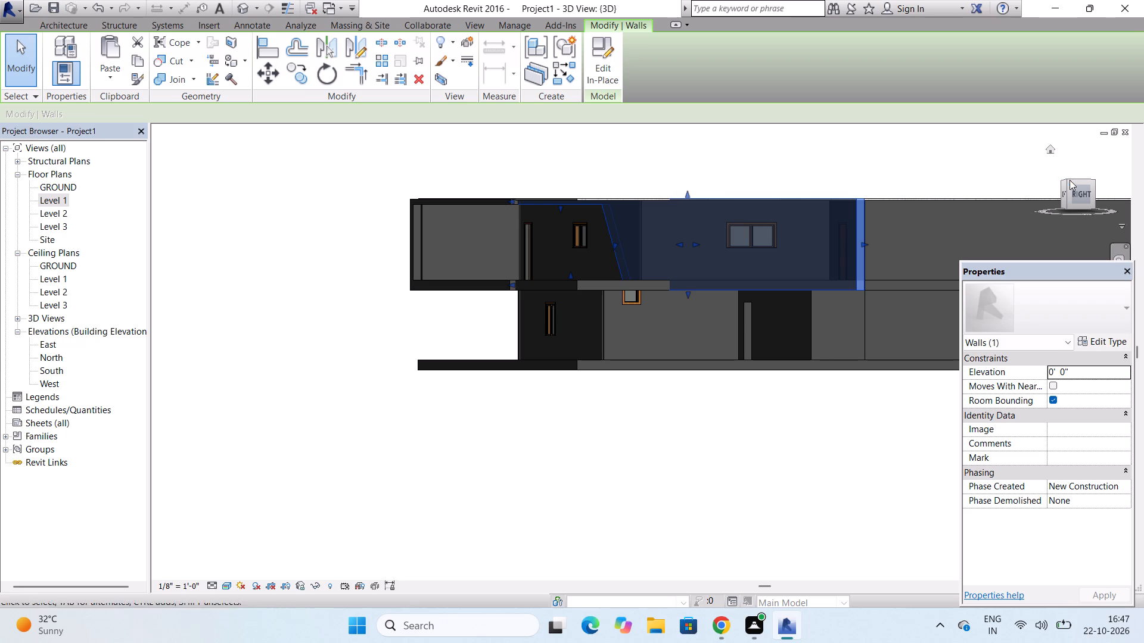
pyautogui.moveTo(1070, 181); pyautogui.dragTo(1078, 190)
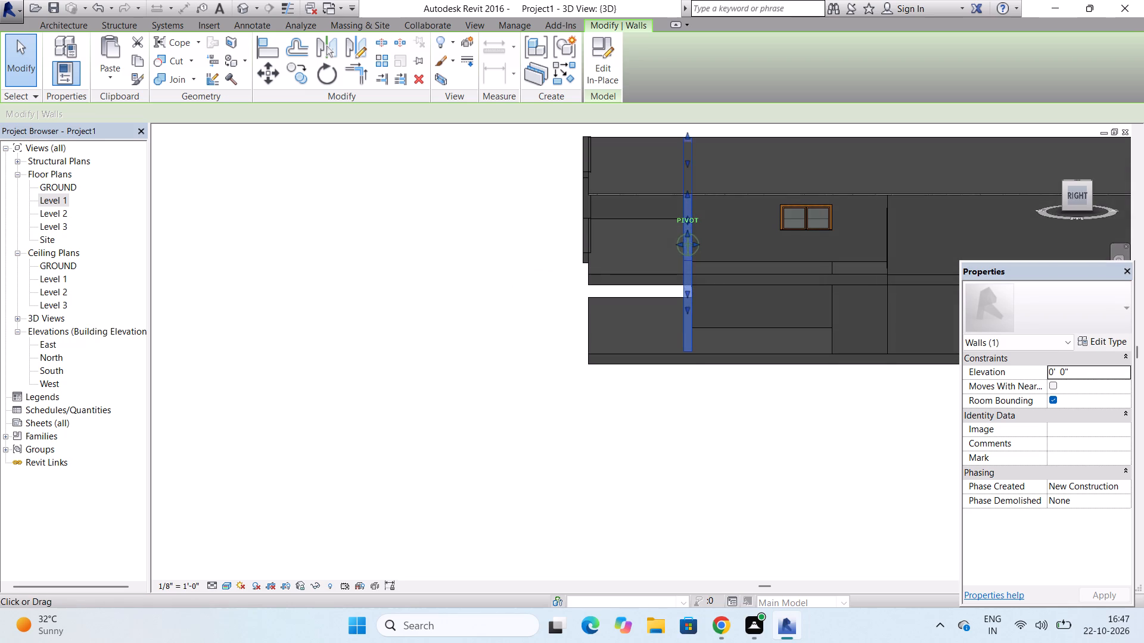
pyautogui.moveTo(1078, 190); pyautogui.dragTo(172, 185)
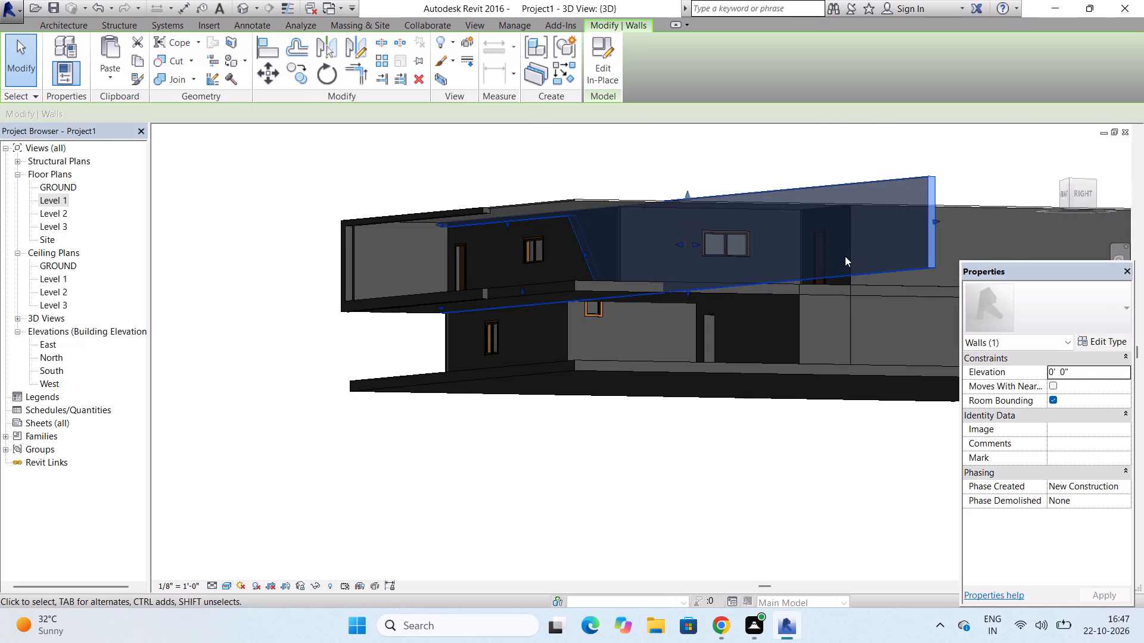
pyautogui.click(845, 266)
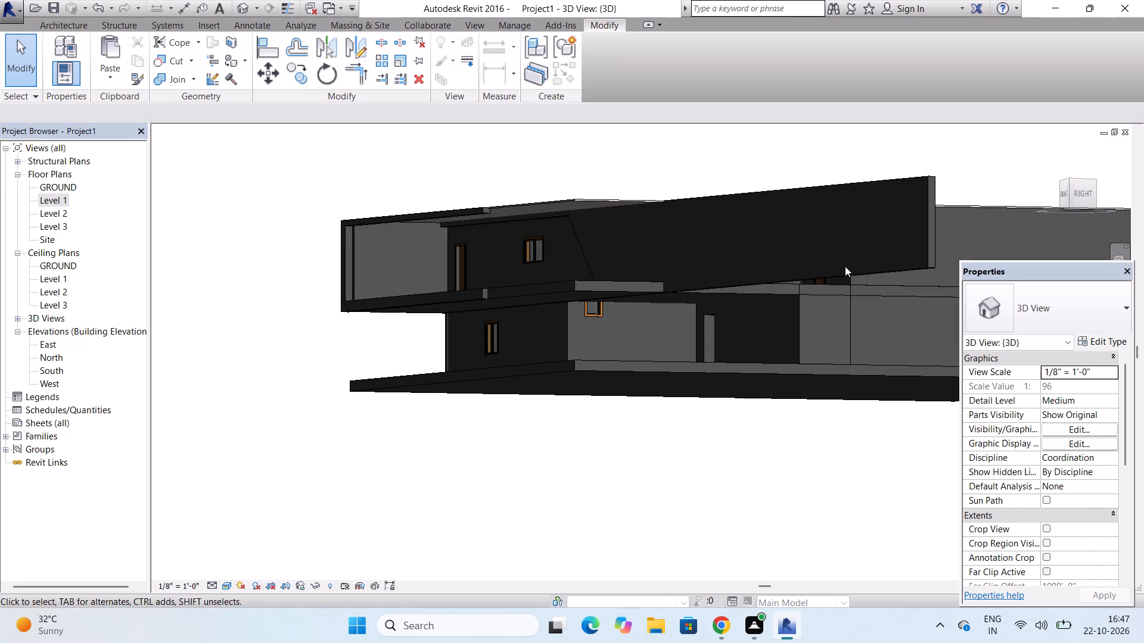
pyautogui.press('Delete')
pyautogui.click(894, 268)
pyautogui.press('Delete')
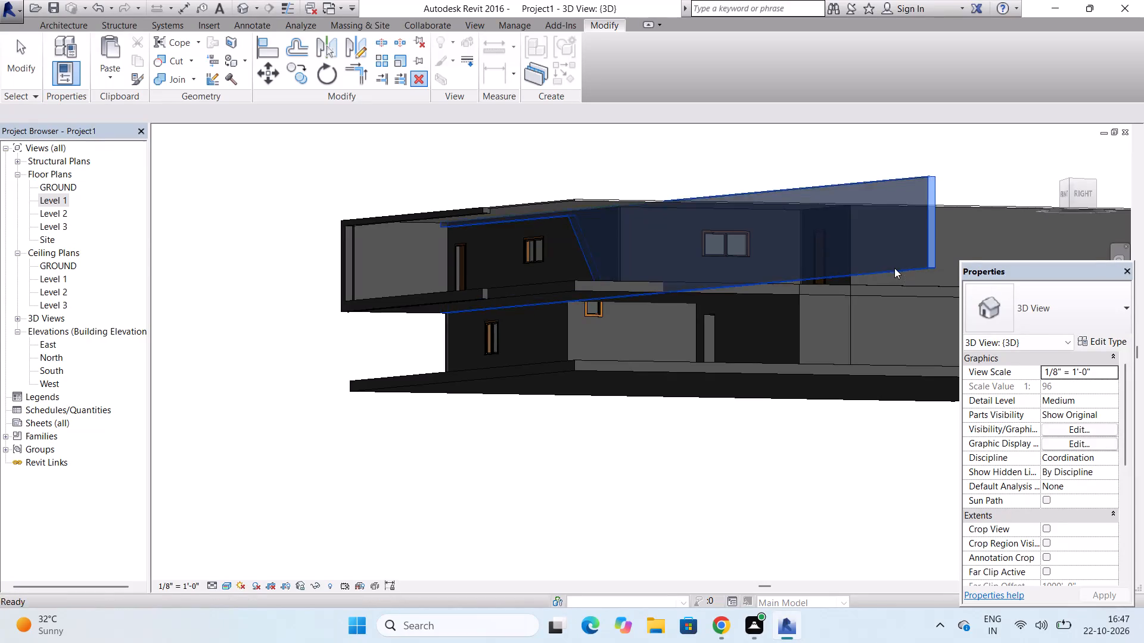
# Stretch the lower arm of the in-place frame Walls 2 along the floor slab edge to the slab's corner.
pyautogui.scroll(4, 466, 247)
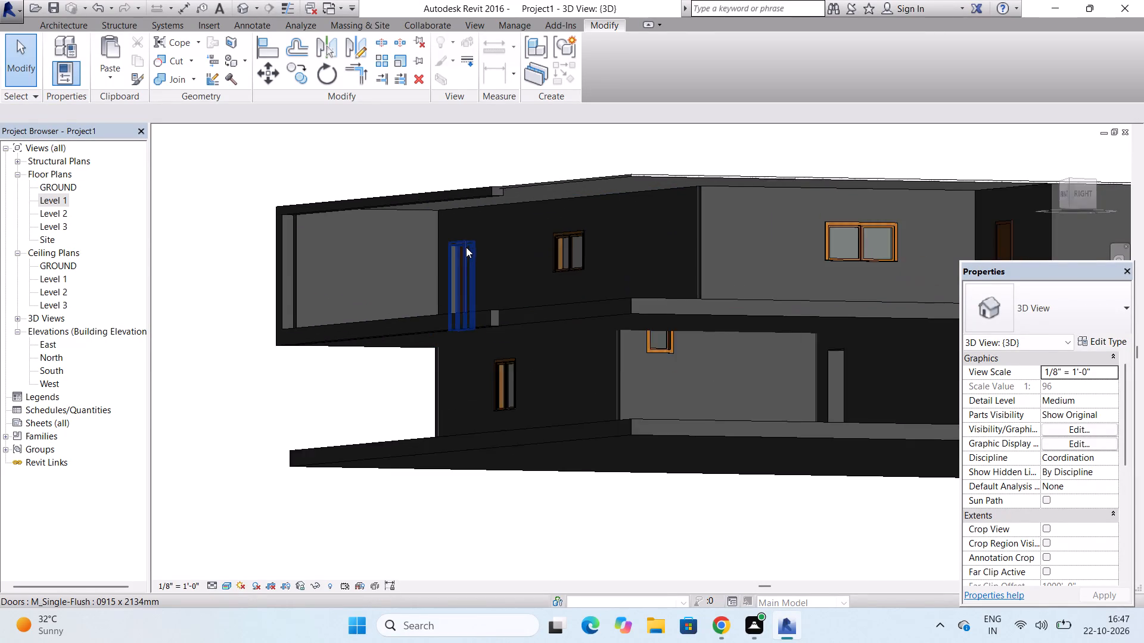
pyautogui.scroll(1, 466, 247)
pyautogui.click(479, 336)
pyautogui.scroll(-3, 479, 336)
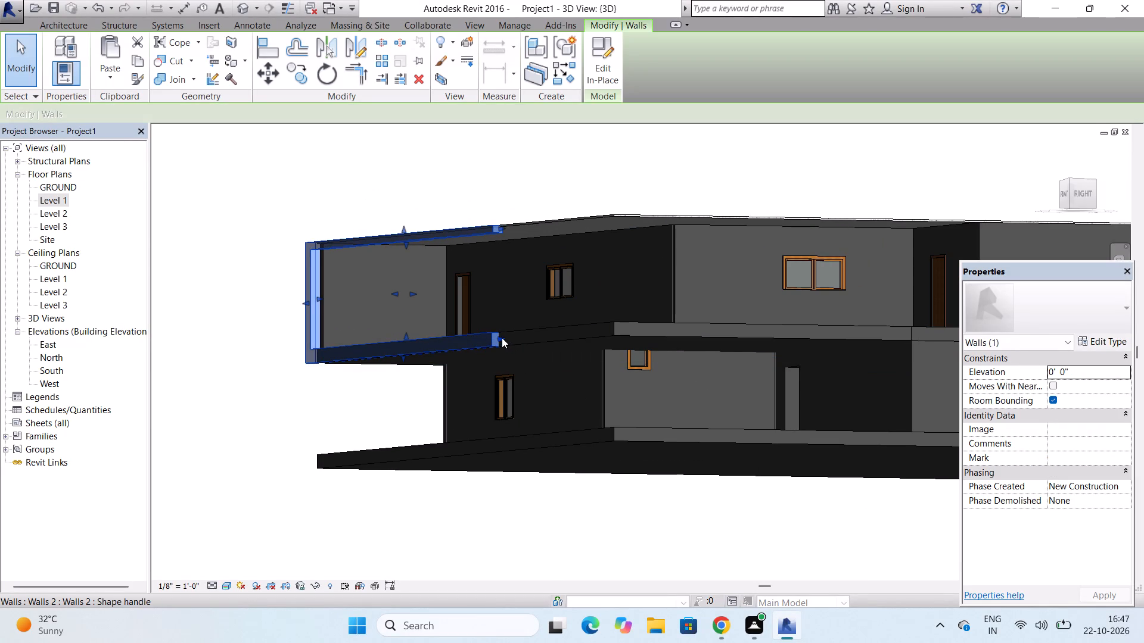
pyautogui.moveTo(502, 338); pyautogui.dragTo(607, 336)
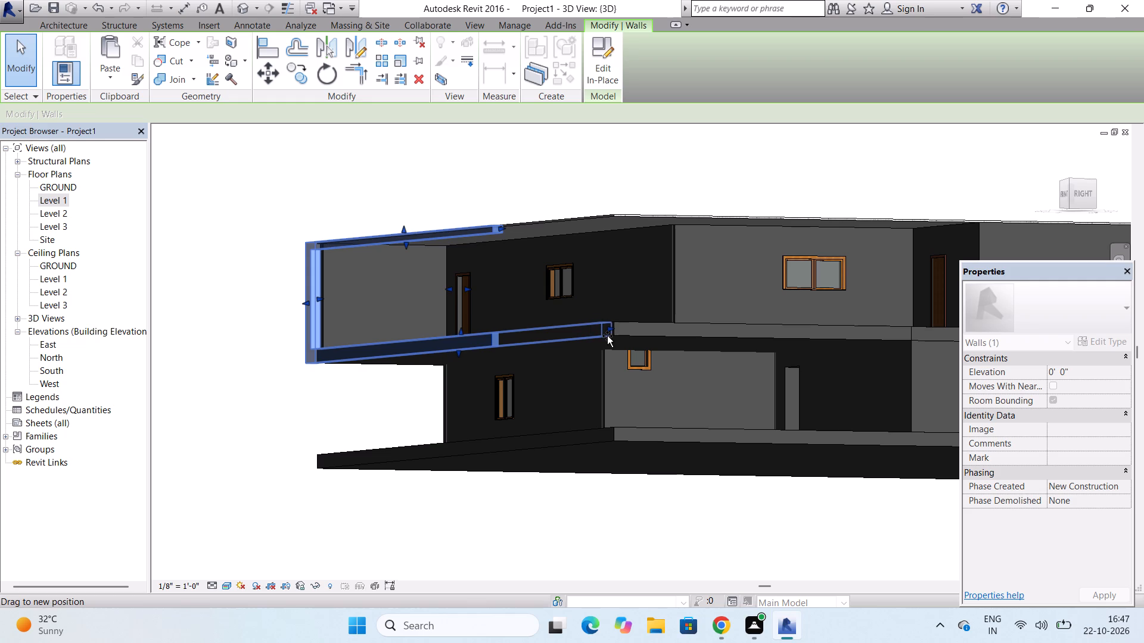
pyautogui.moveTo(607, 336); pyautogui.dragTo(614, 334)
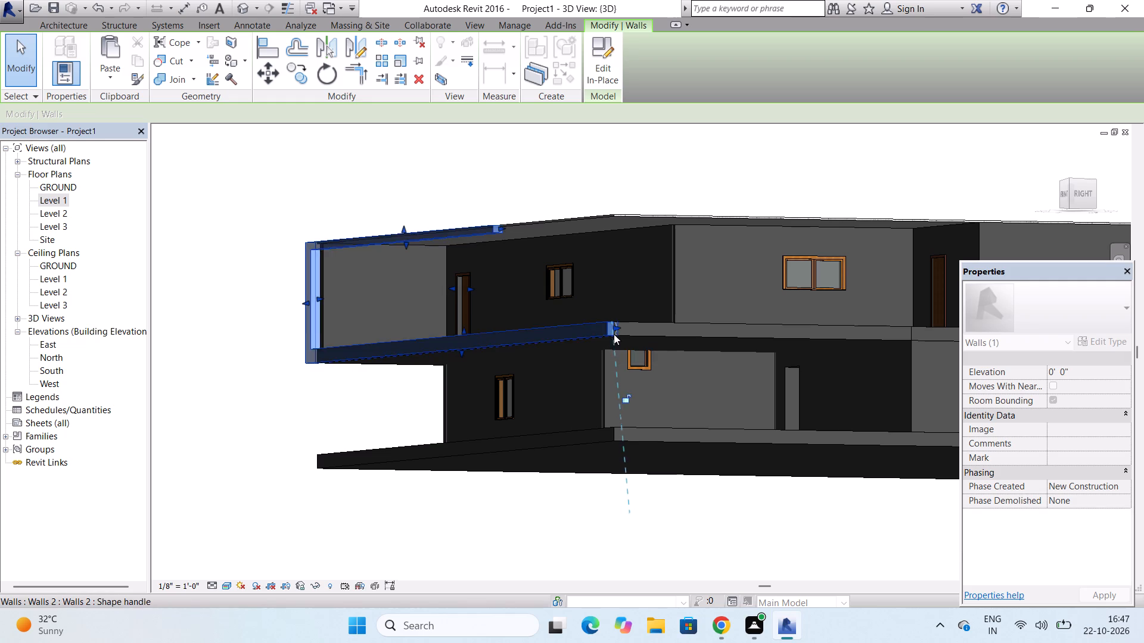
# Stretch the upper arm of the in-place frame Walls 2 along the roof edge to the roof slab's corner.
pyautogui.scroll(11, 614, 334)
pyautogui.scroll(-11, 613, 334)
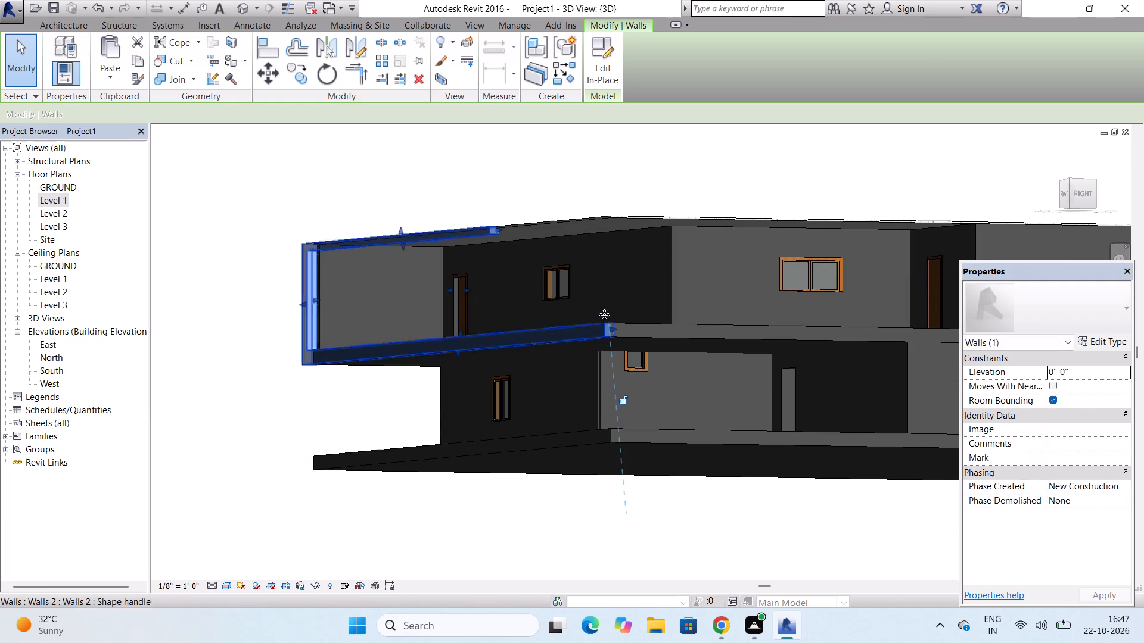
pyautogui.scroll(9, 508, 233)
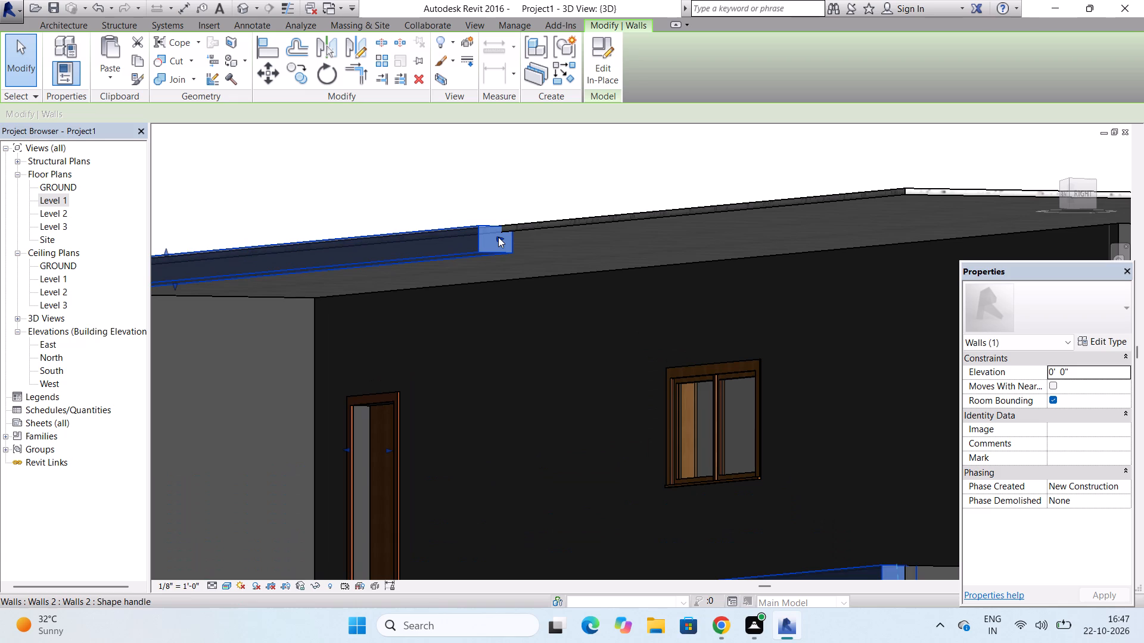
pyautogui.moveTo(498, 237); pyautogui.dragTo(828, 231)
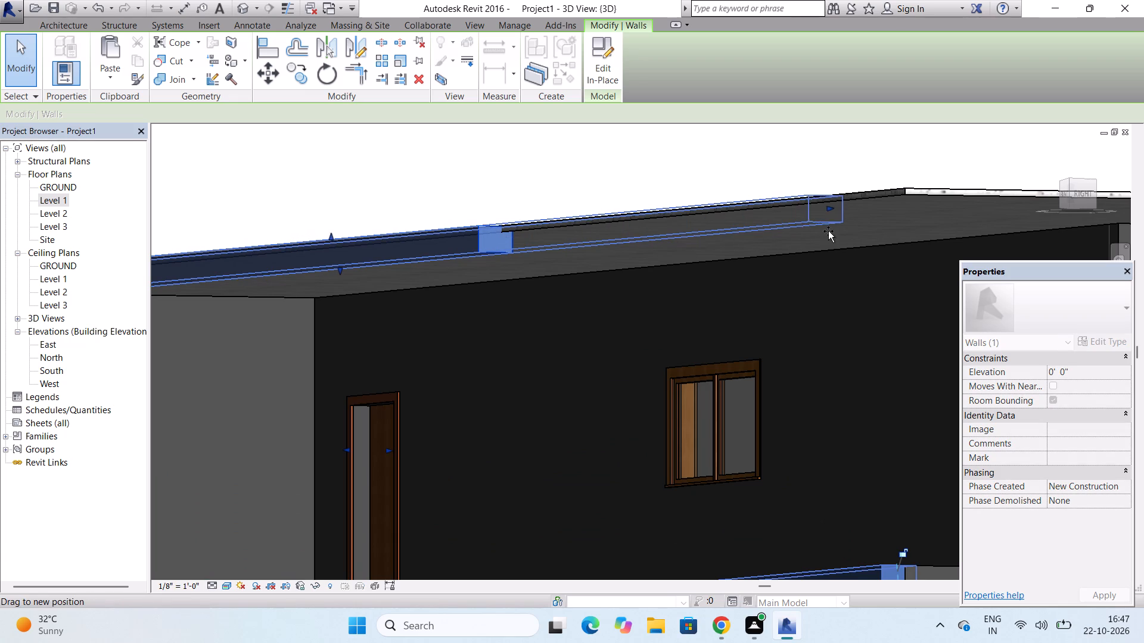
pyautogui.moveTo(828, 231); pyautogui.dragTo(895, 232)
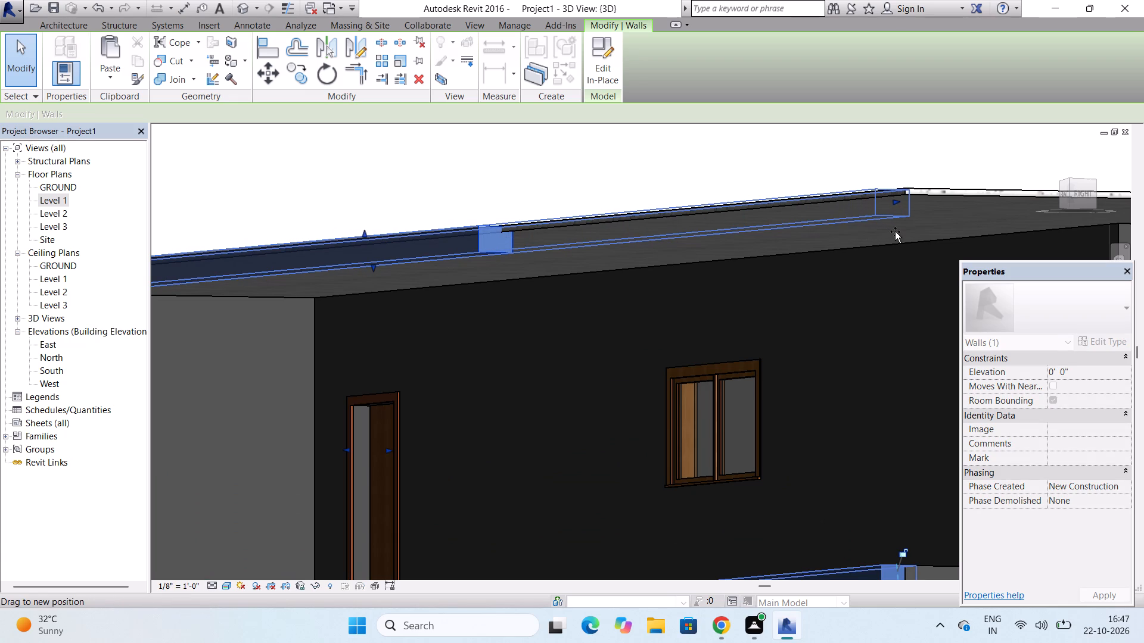
pyautogui.moveTo(895, 232); pyautogui.dragTo(890, 234)
pyautogui.scroll(2, 908, 192)
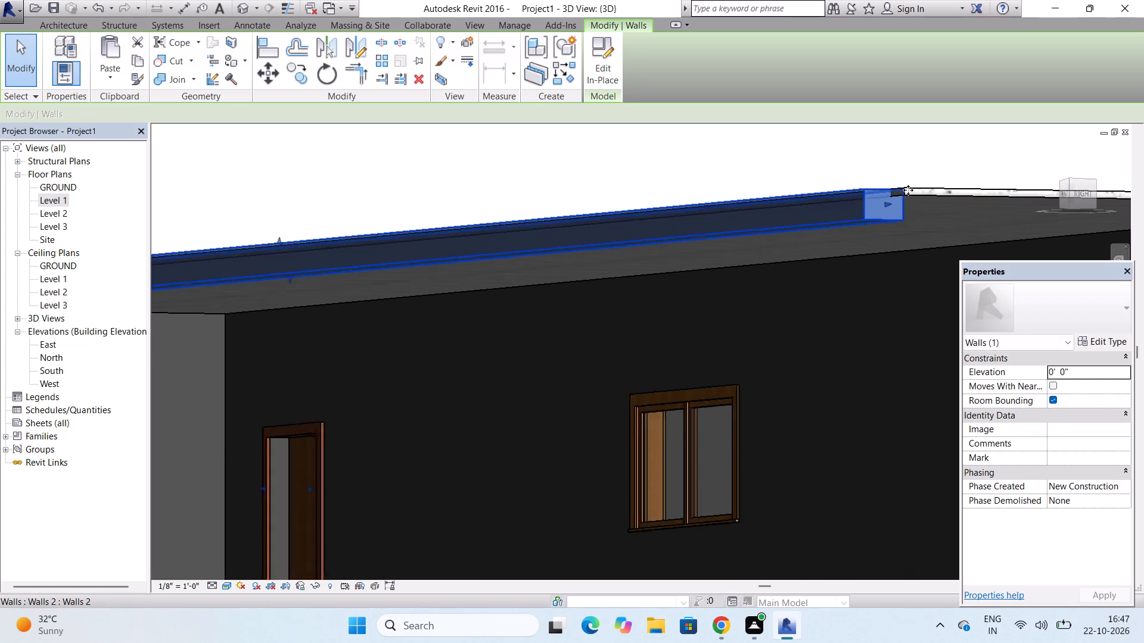
pyautogui.scroll(9, 908, 190)
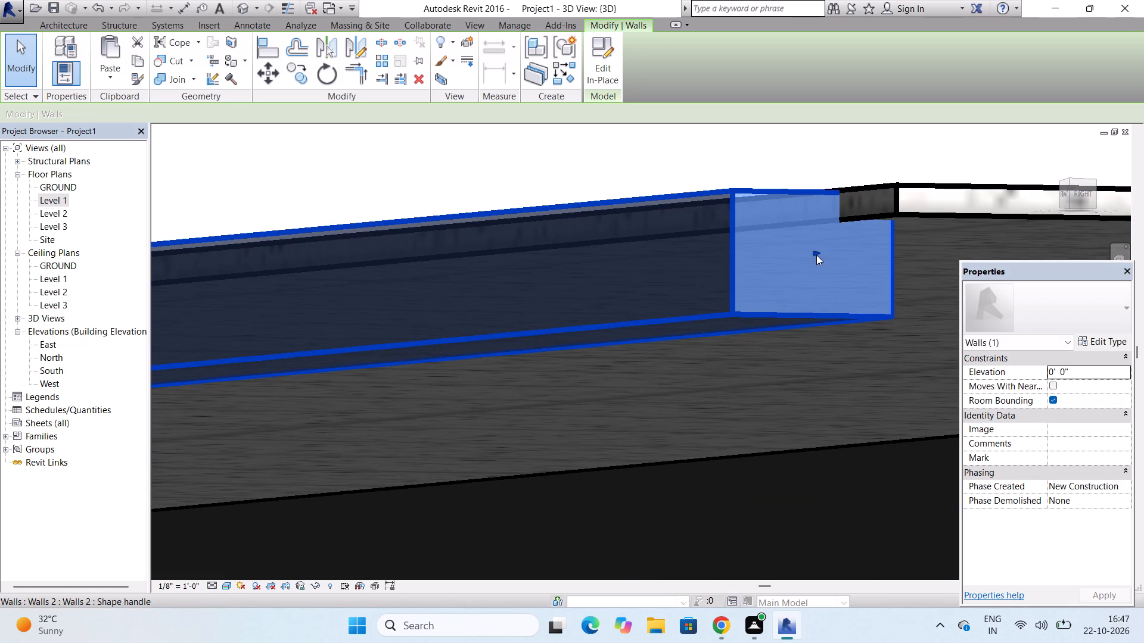
pyautogui.moveTo(816, 252); pyautogui.dragTo(820, 251)
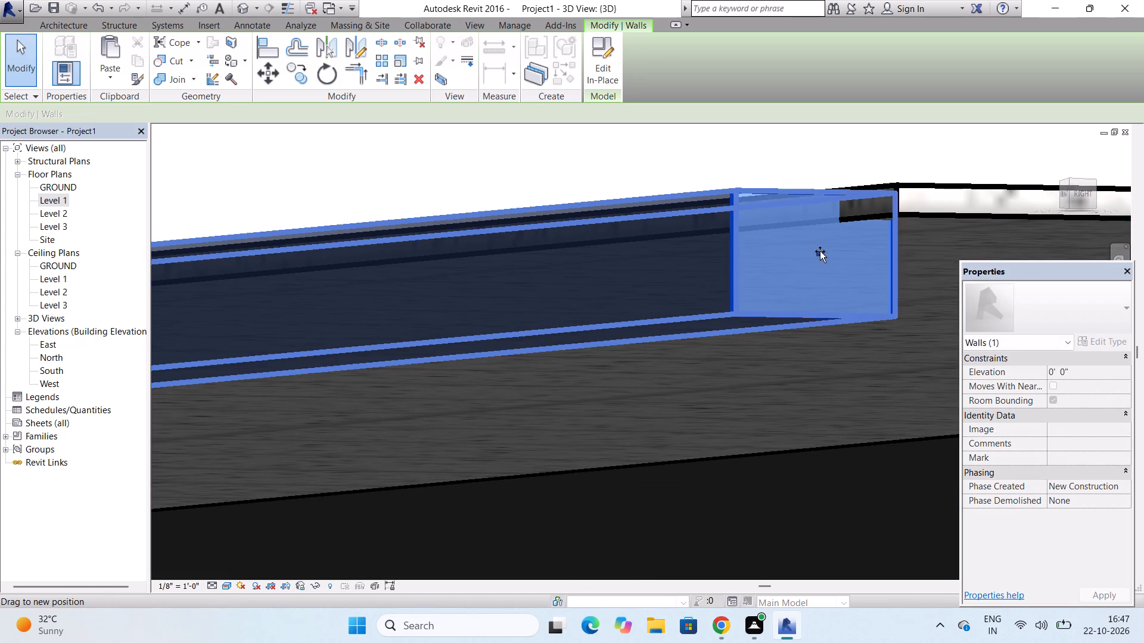
pyautogui.moveTo(820, 251); pyautogui.dragTo(842, 248)
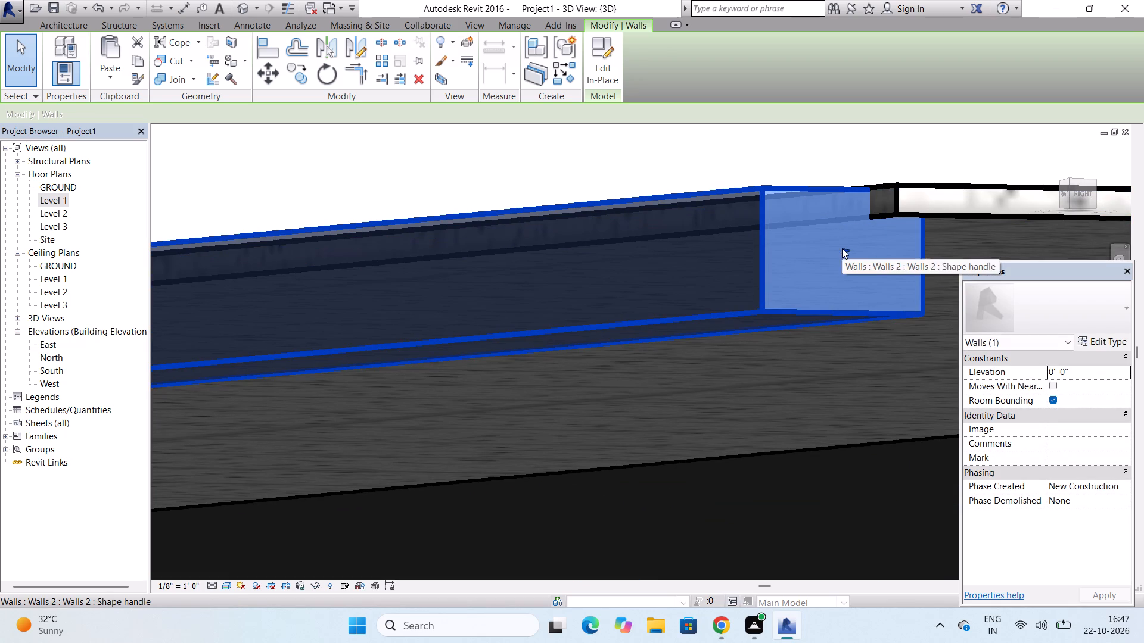
pyautogui.moveTo(847, 248); pyautogui.dragTo(841, 243)
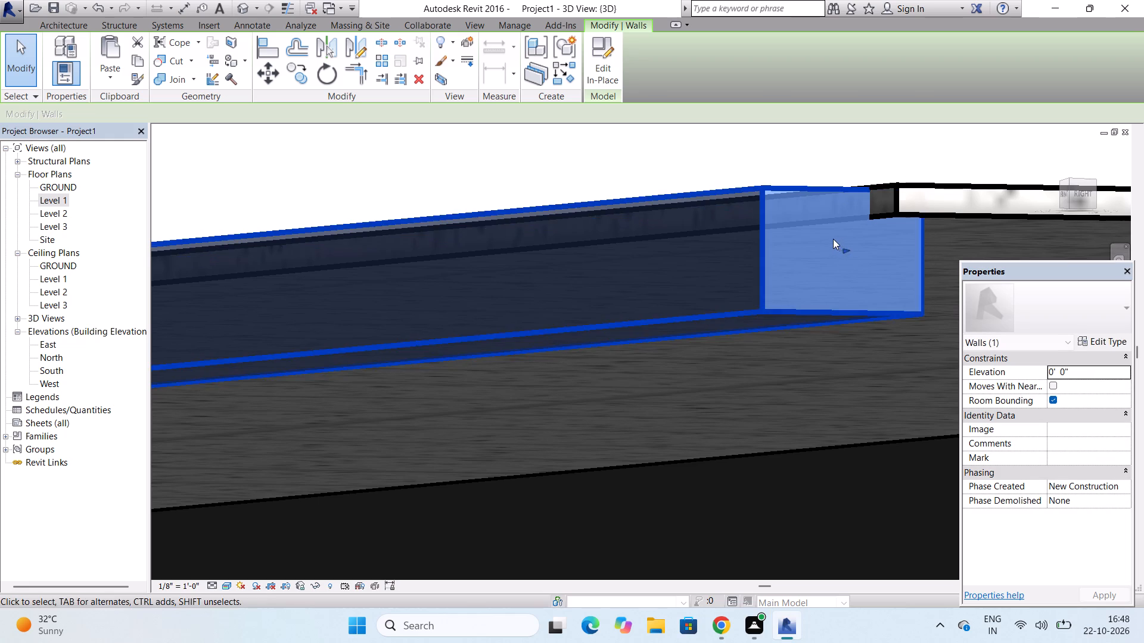
pyautogui.scroll(-20, 833, 239)
pyautogui.scroll(-5, 833, 239)
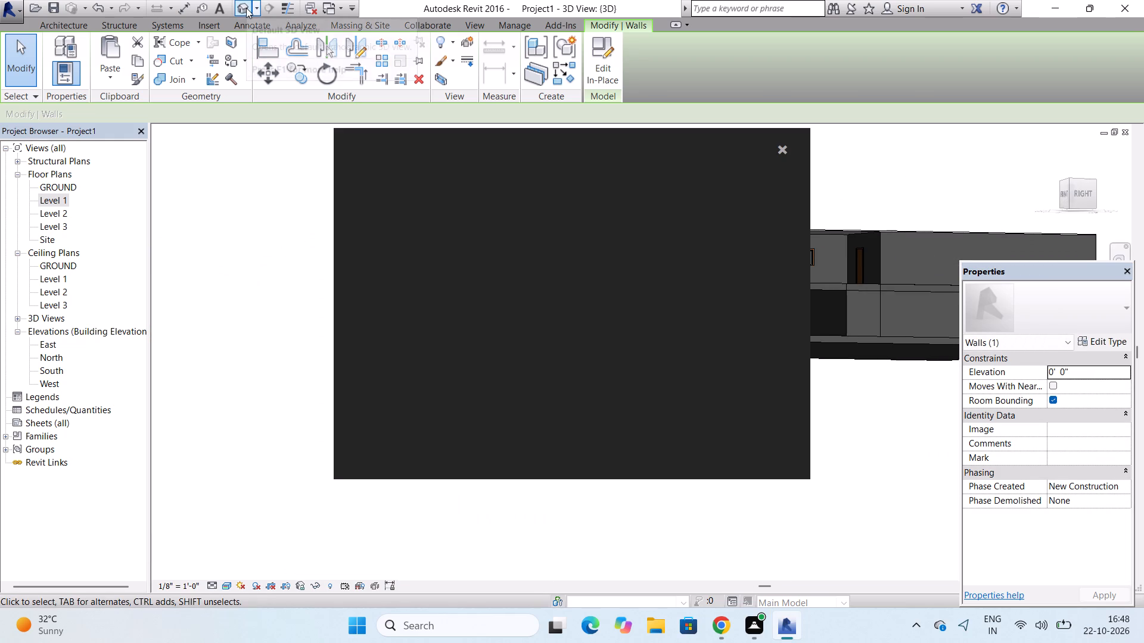
pyautogui.click(787, 150)
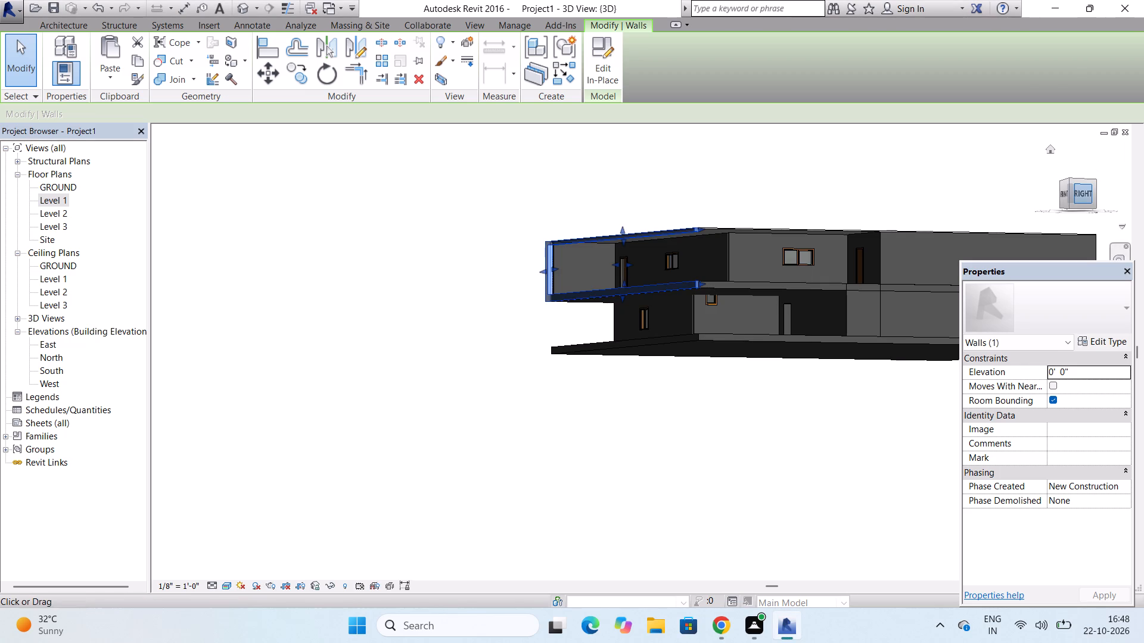
# Fine-tune the end face of the Walls 2 upper arm to line up with the ceiling's outer edge, checking from above the side facade.
pyautogui.moveTo(1073, 184); pyautogui.dragTo(1077, 238)
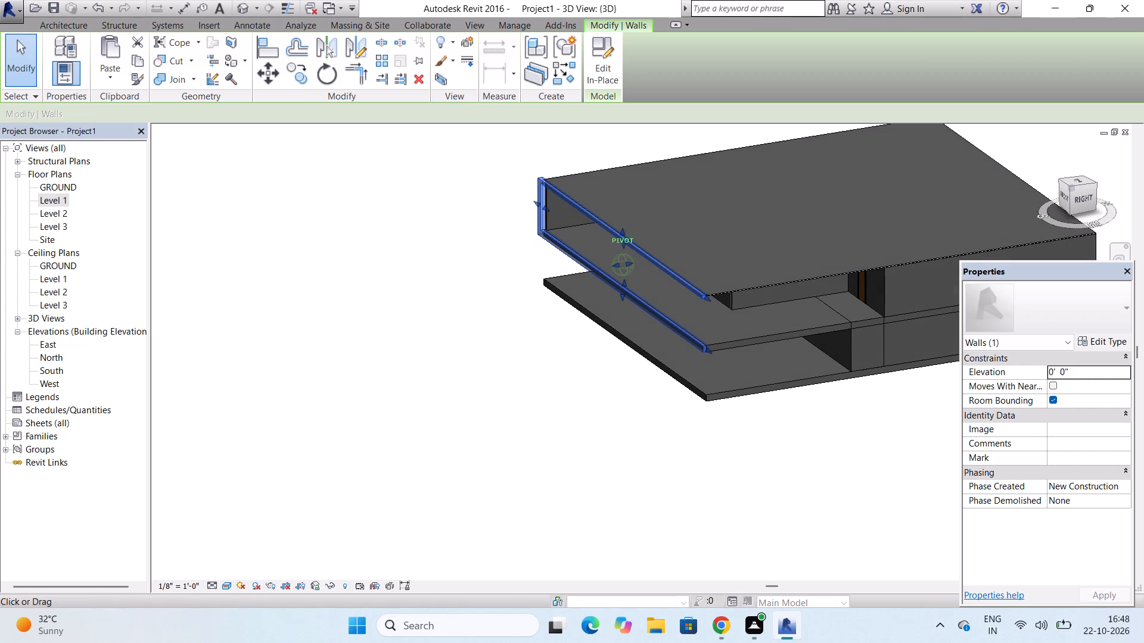
pyautogui.moveTo(1077, 238); pyautogui.dragTo(1029, 241)
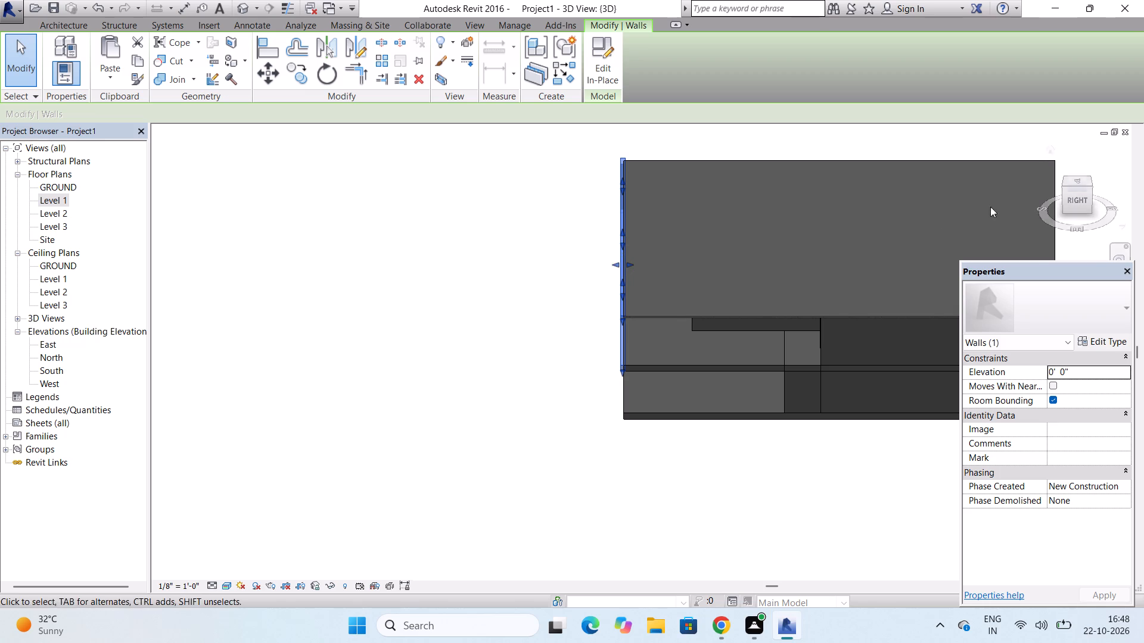
pyautogui.scroll(11, 627, 341)
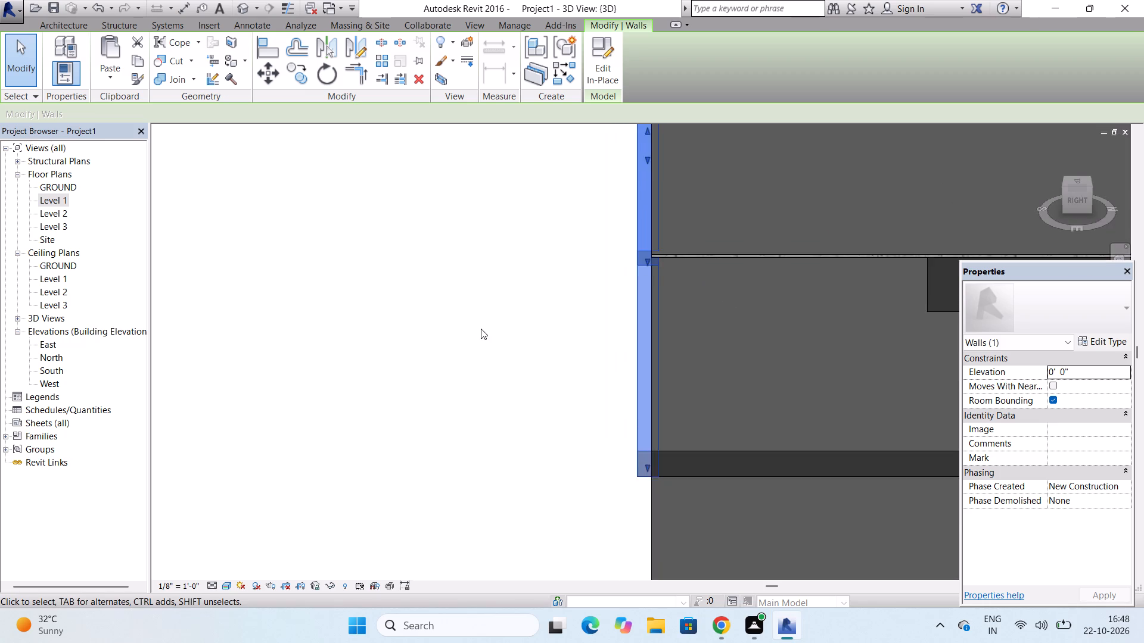
pyautogui.press('`')
pyautogui.press('Escape')
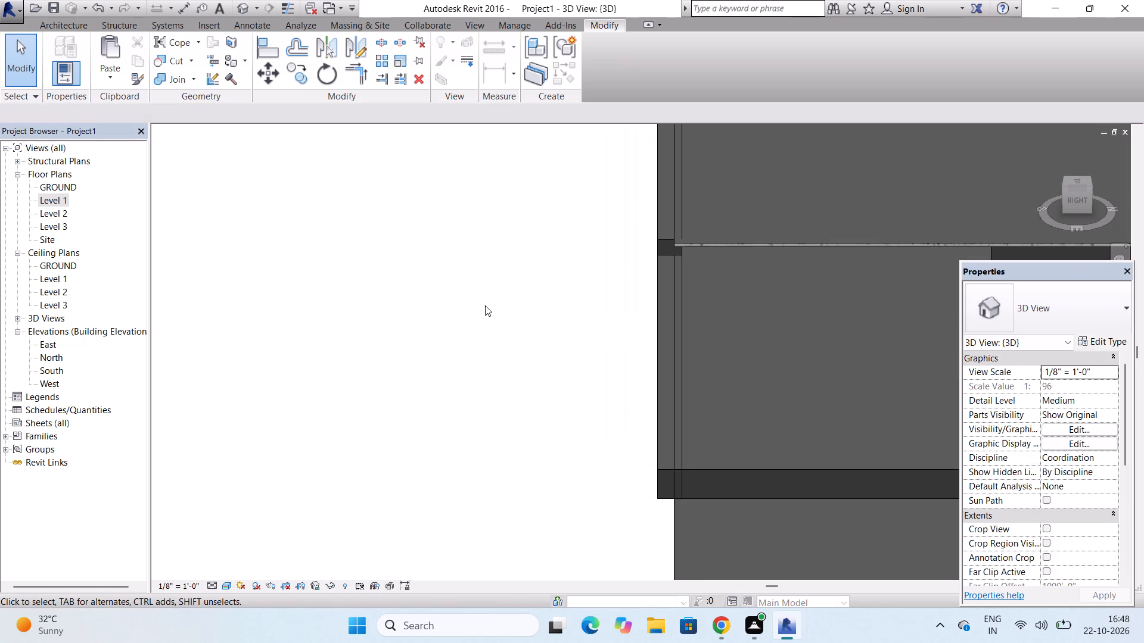
pyautogui.press('Escape')
pyautogui.press('Escape')
pyautogui.scroll(10, 649, 246)
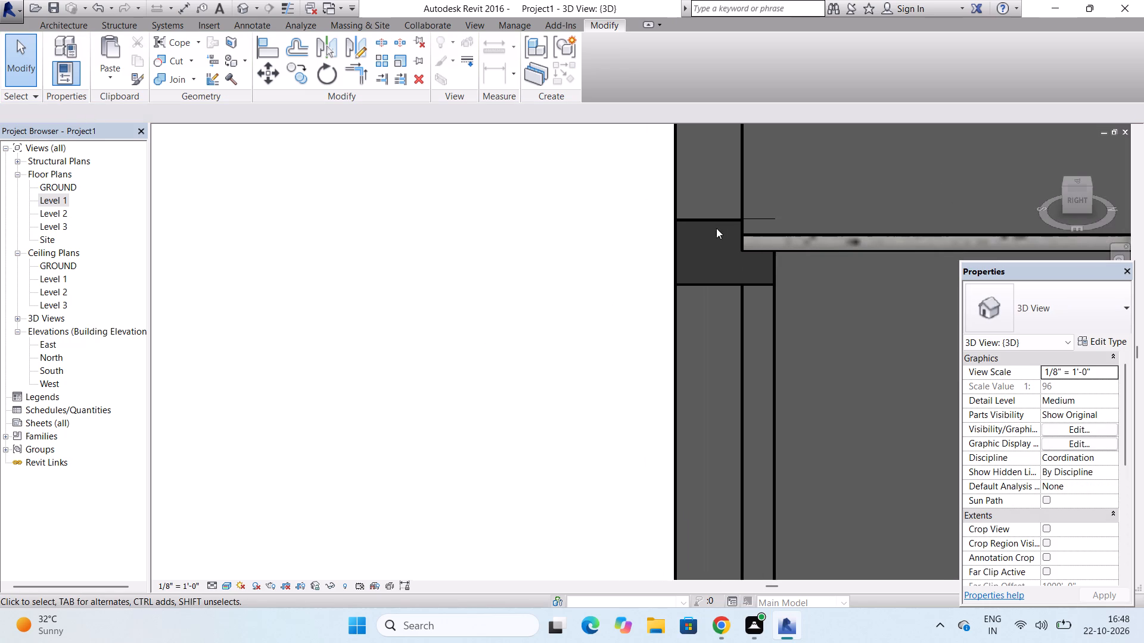
pyautogui.click(716, 217)
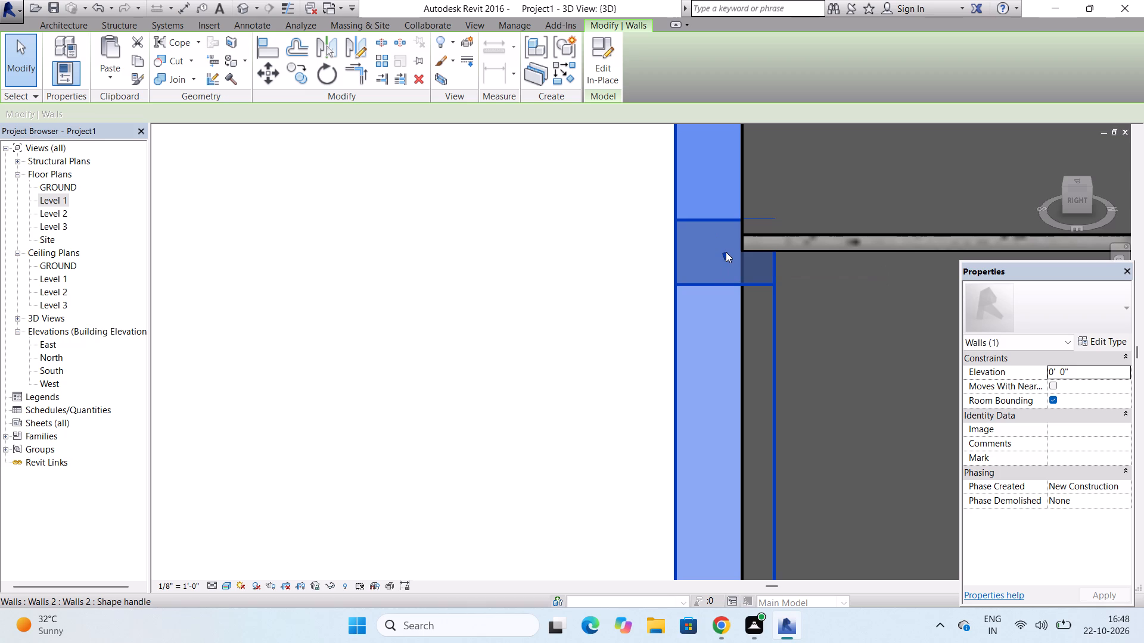
pyautogui.moveTo(726, 252); pyautogui.dragTo(719, 267)
pyautogui.press('Escape')
pyautogui.press('Escape')
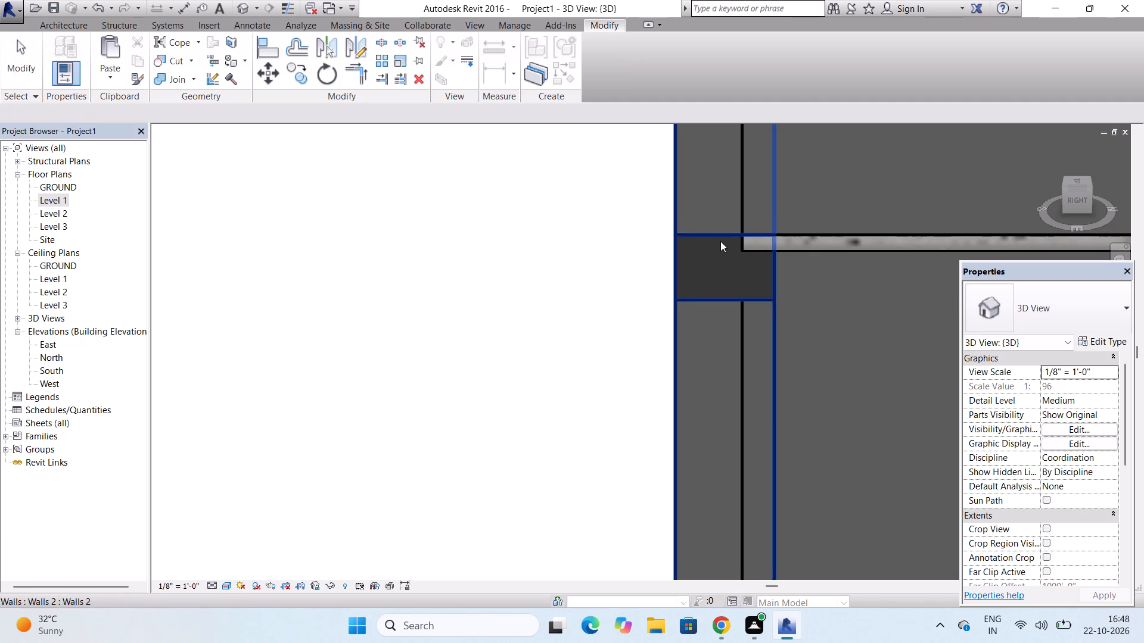
pyautogui.scroll(-20, 720, 241)
pyautogui.scroll(-2, 720, 241)
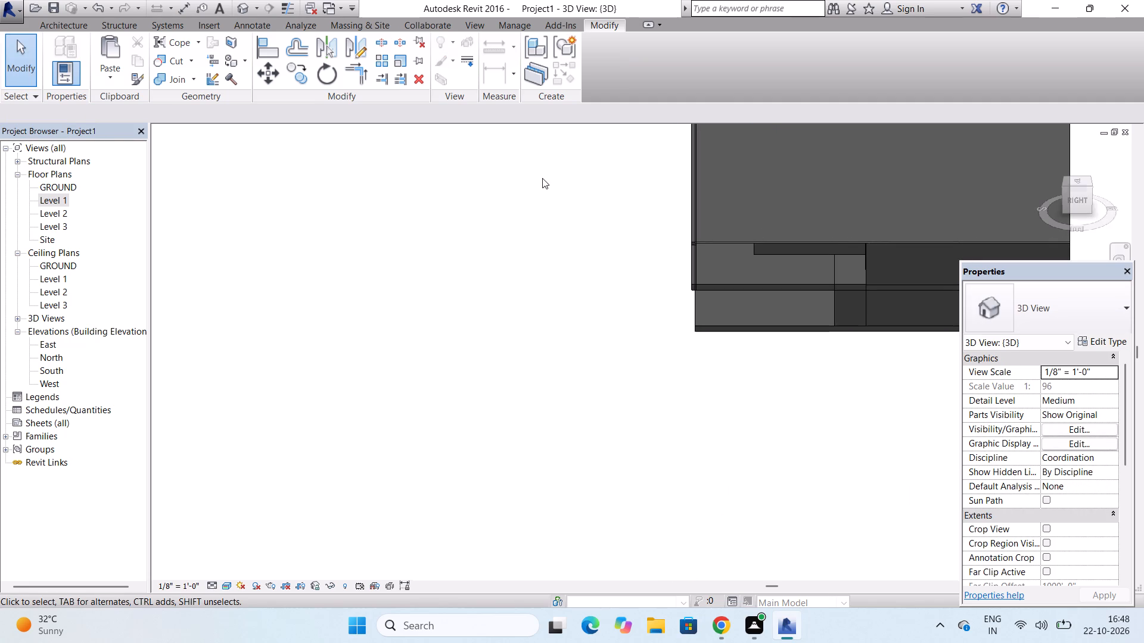
# Start a new in-place model in the Walls category, named Walls 3.
pyautogui.click(65, 24)
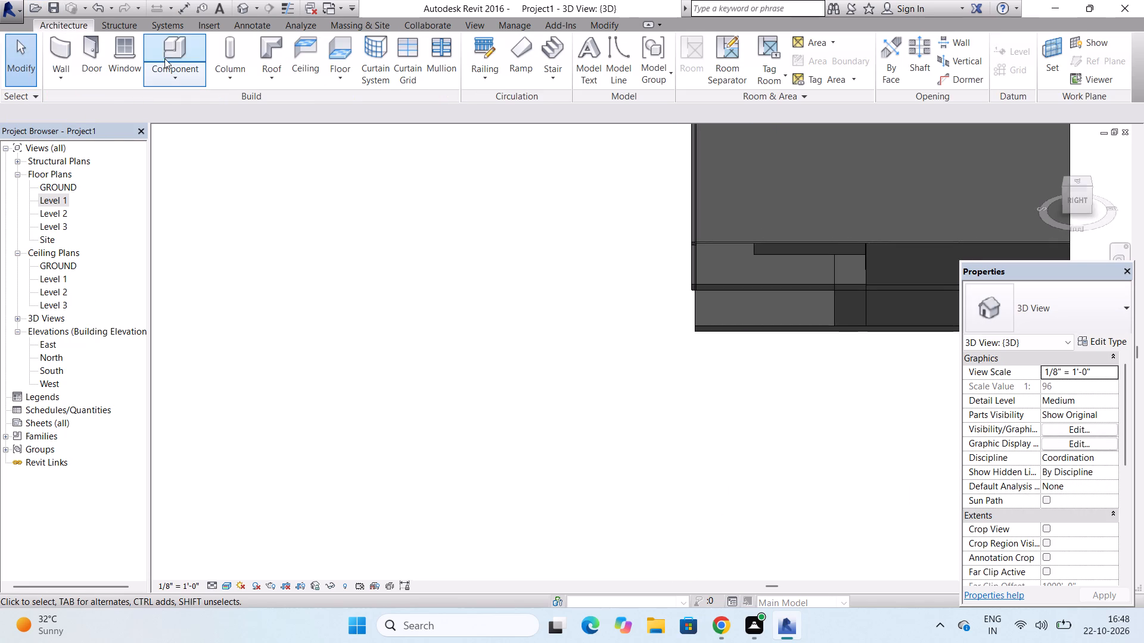
pyautogui.click(161, 70)
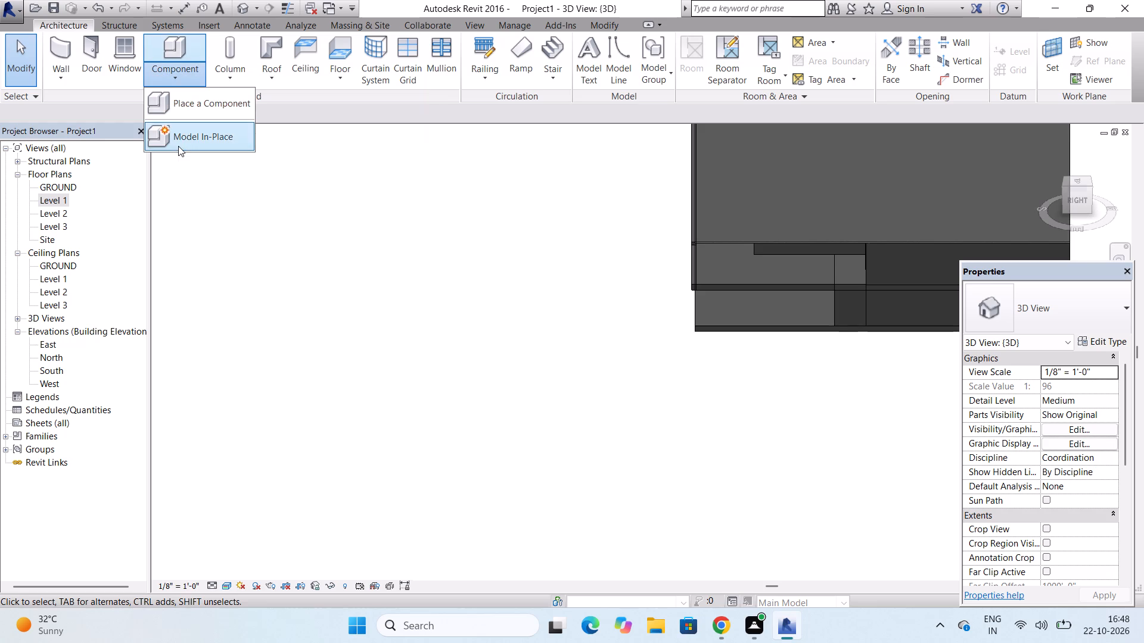
pyautogui.click(178, 132)
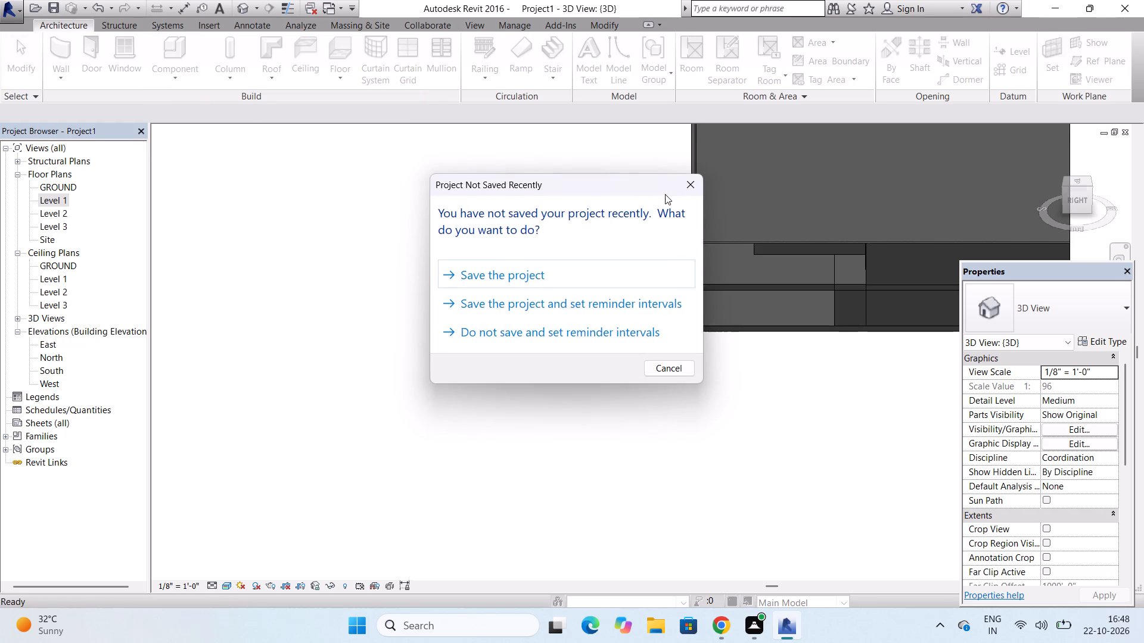
pyautogui.click(684, 191)
pyautogui.scroll(-4, 575, 277)
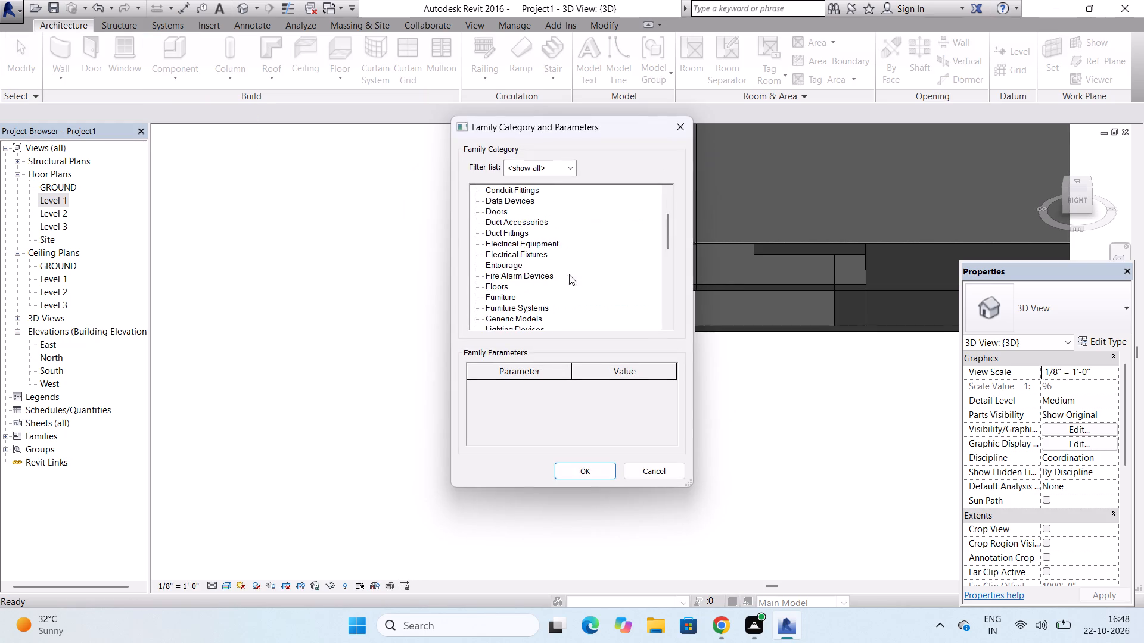
pyautogui.scroll(-20, 569, 274)
pyautogui.scroll(-17, 569, 274)
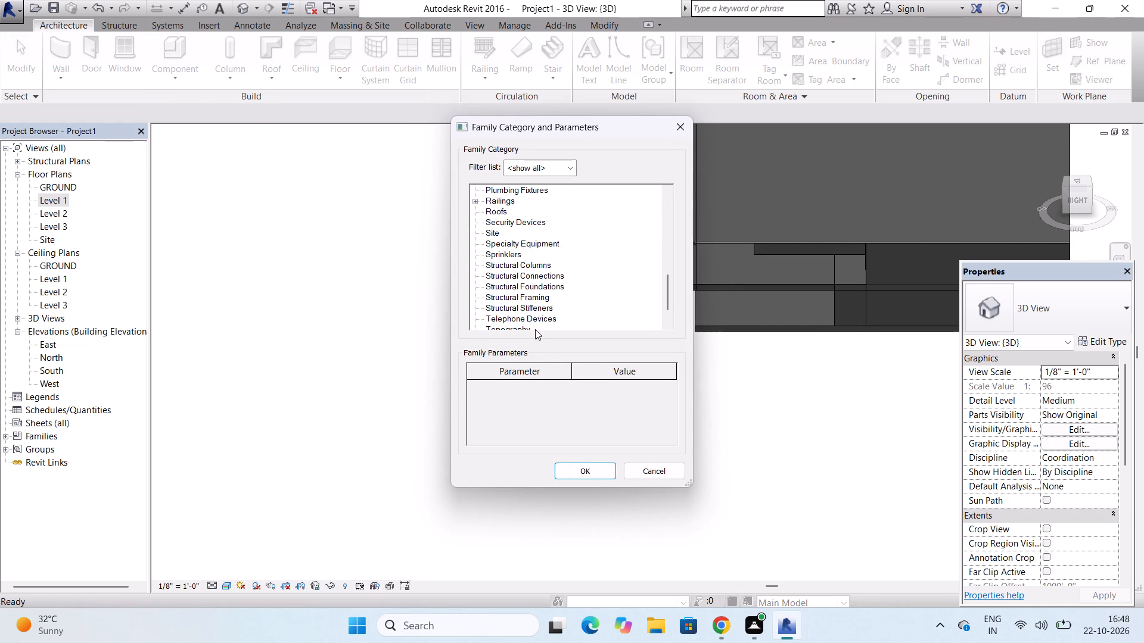
pyautogui.click(498, 310)
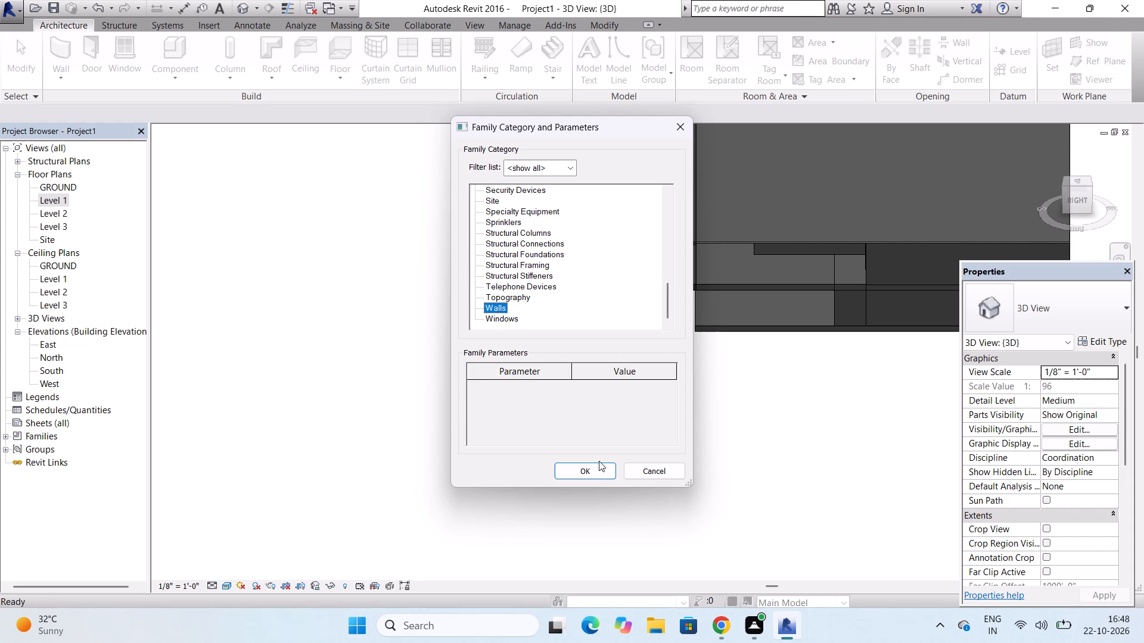
pyautogui.click(598, 463)
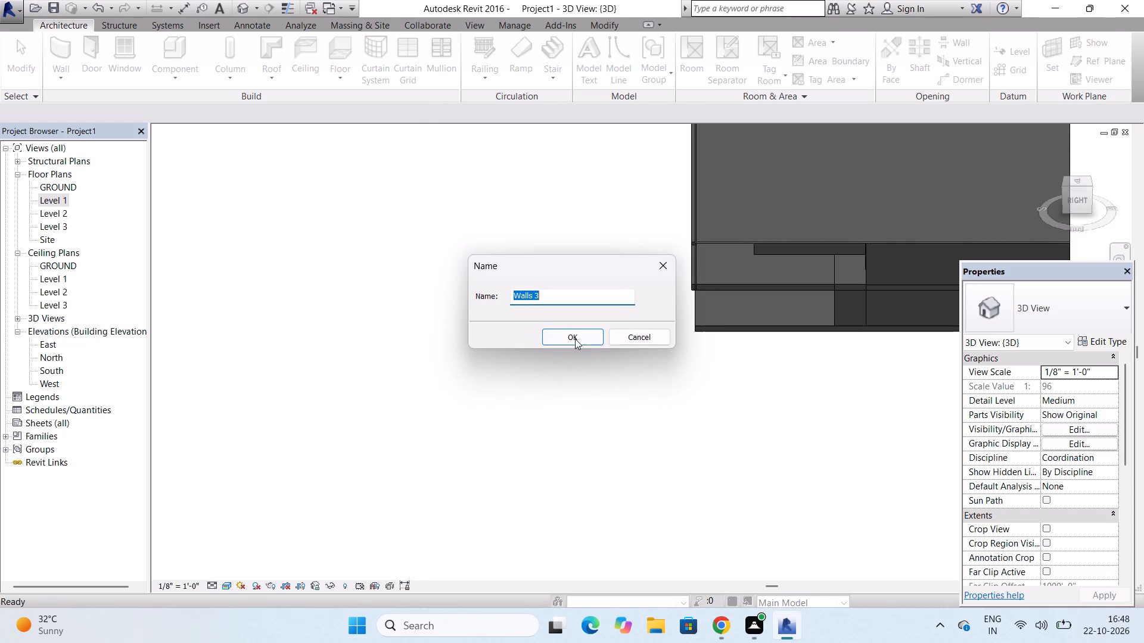
pyautogui.click(575, 336)
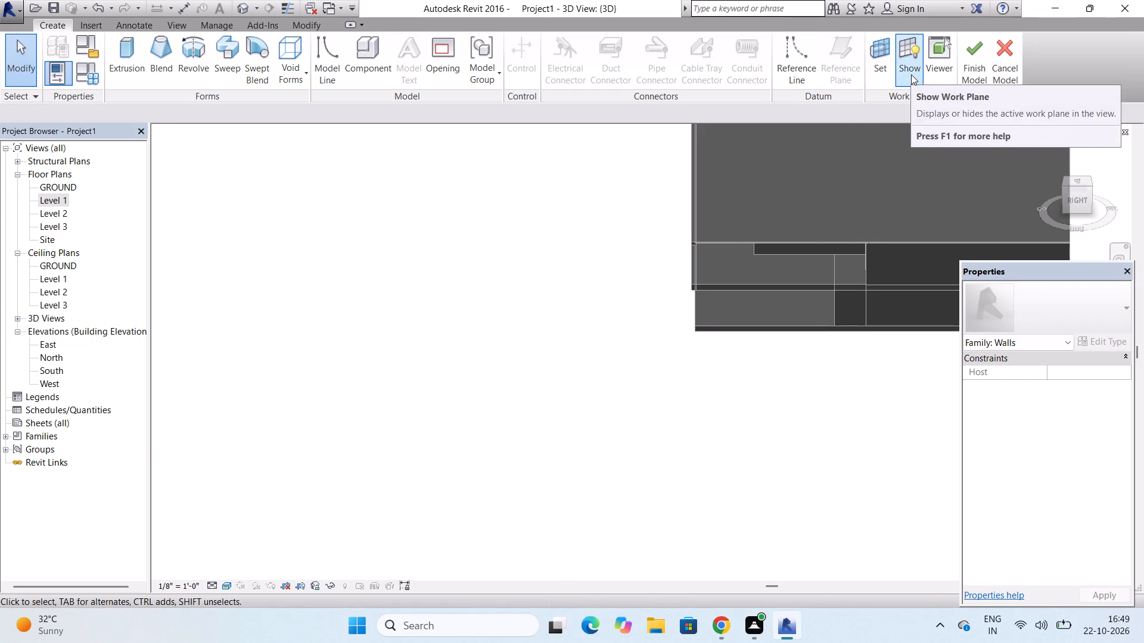
# Set the work plane by picking the edge face of the 600 x 1200mm grid compound ceiling beside the Walls 2 upper arm.
pyautogui.click(873, 79)
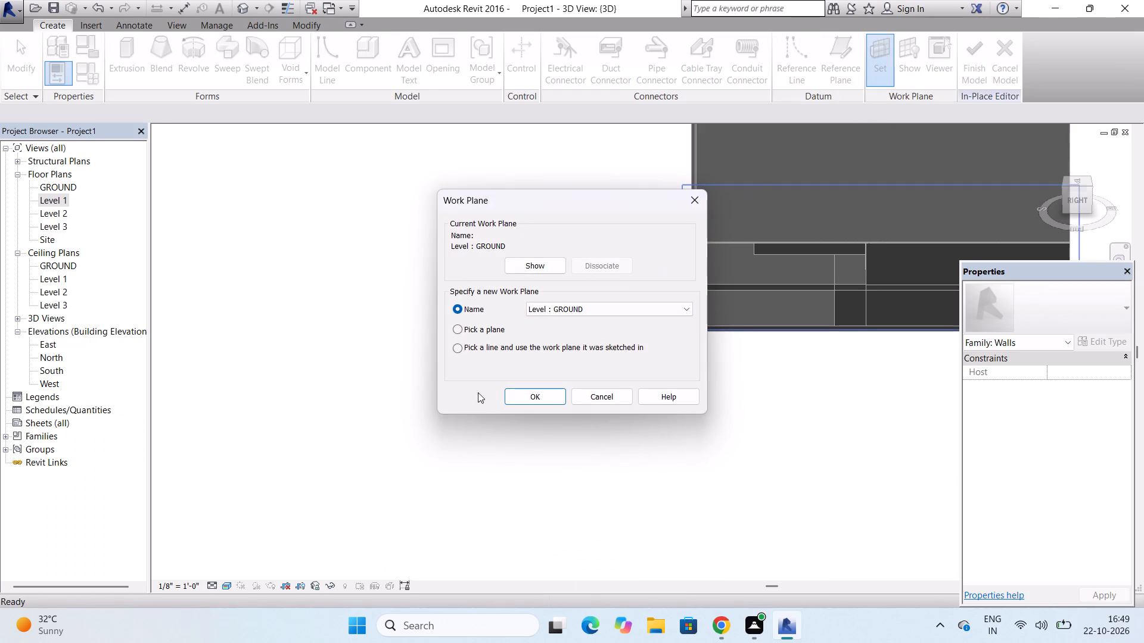
pyautogui.click(465, 327)
pyautogui.click(545, 388)
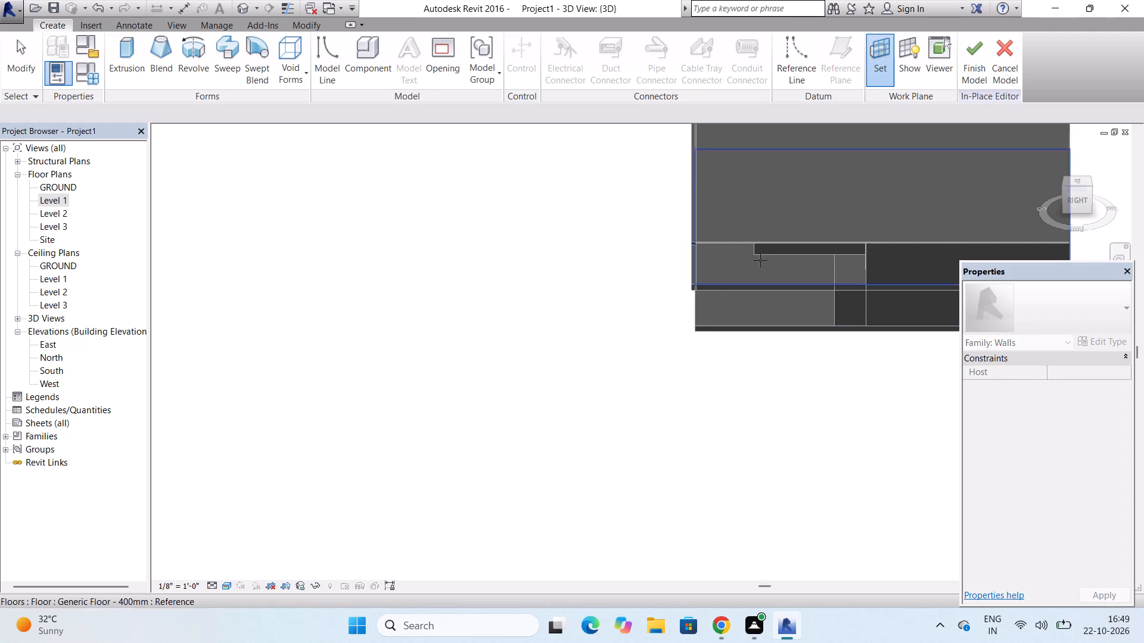
pyautogui.scroll(13, 763, 255)
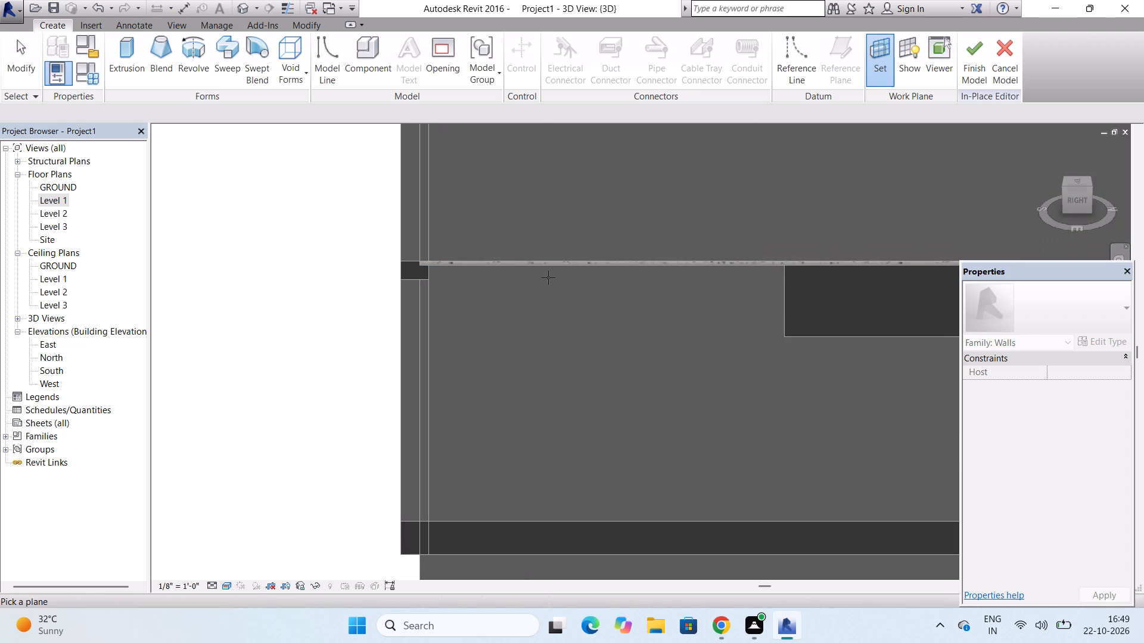
pyautogui.scroll(13, 430, 268)
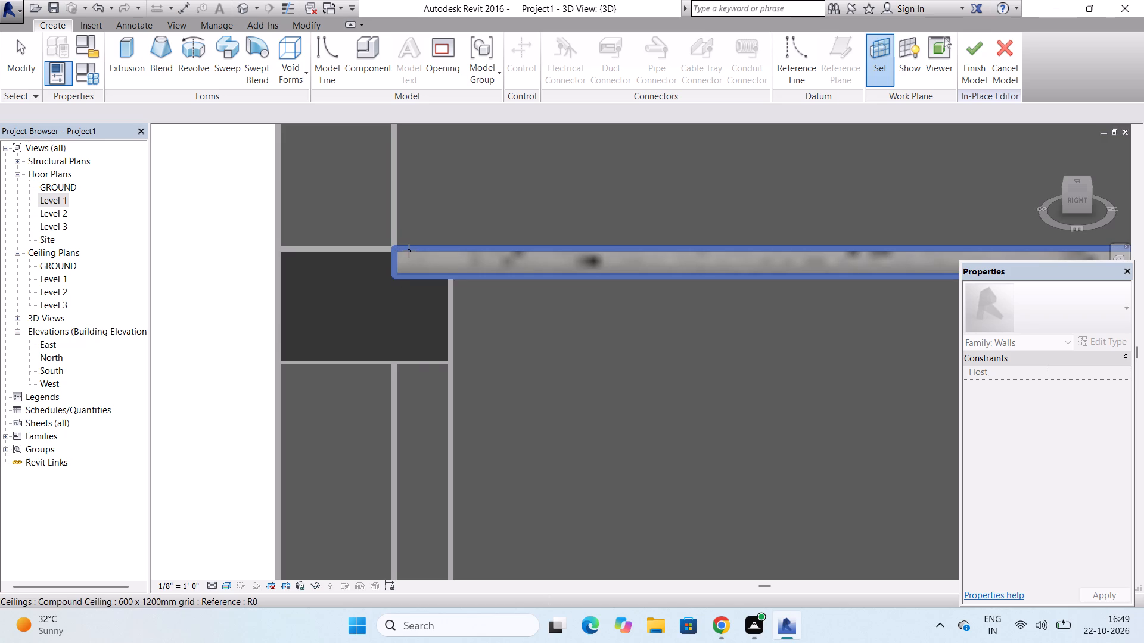
pyautogui.click(409, 251)
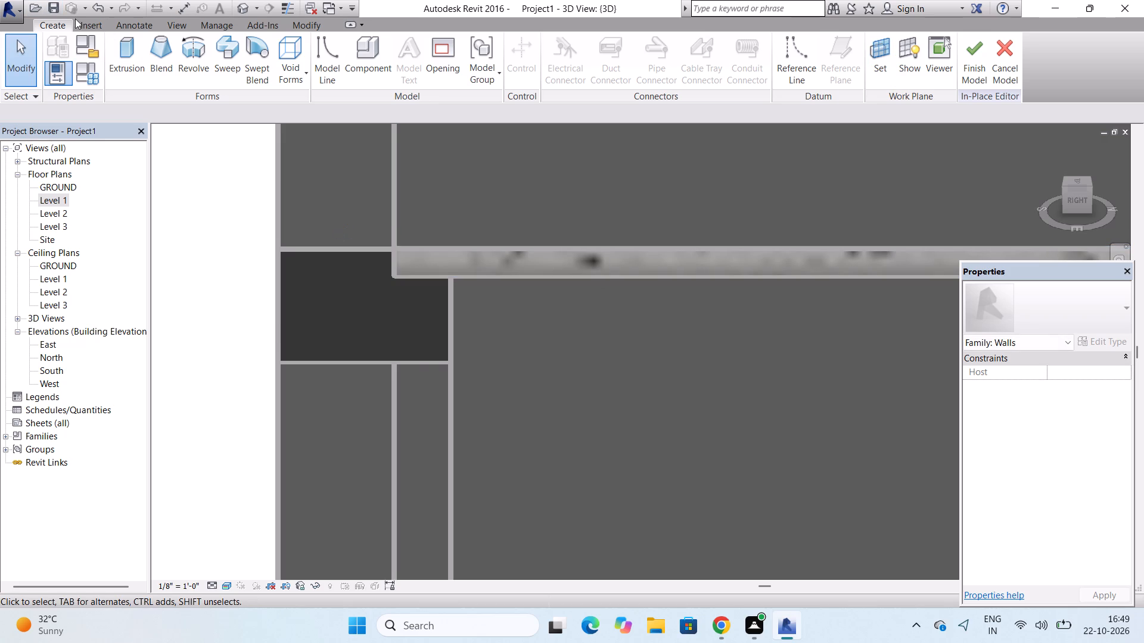
# Start a new solid extrusion in the Walls 3 in-place model.
pyautogui.click(125, 40)
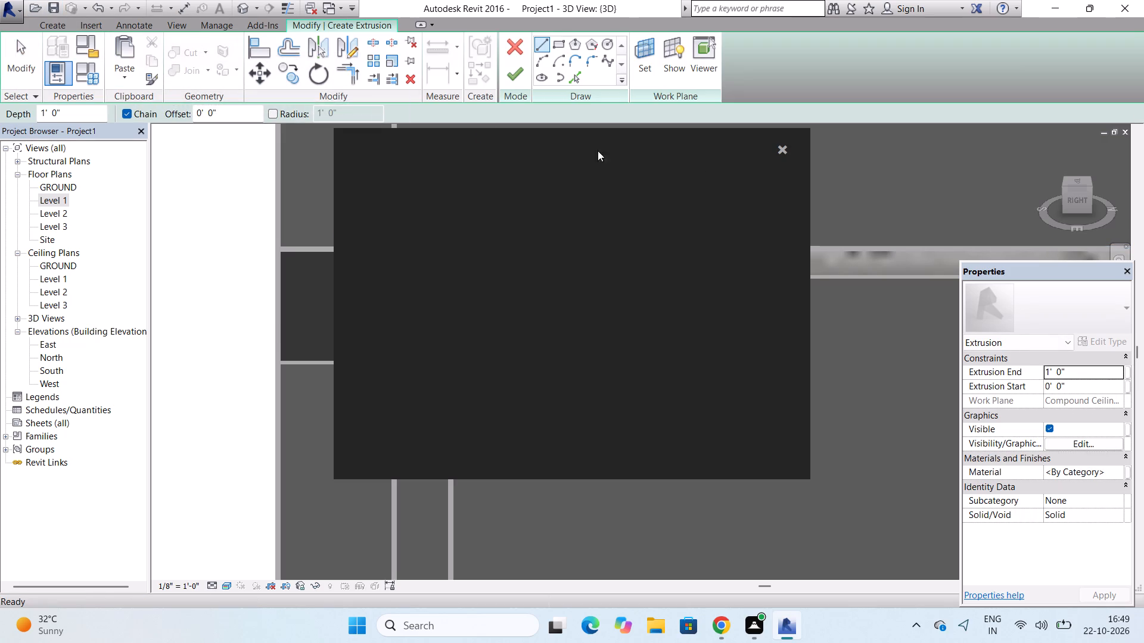
pyautogui.click(786, 150)
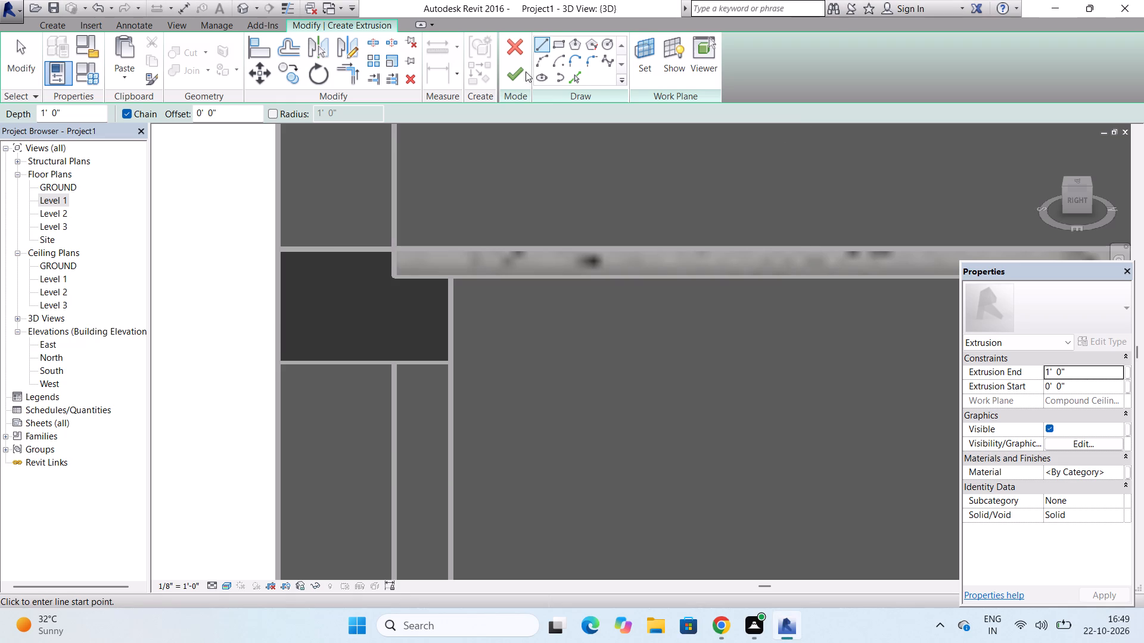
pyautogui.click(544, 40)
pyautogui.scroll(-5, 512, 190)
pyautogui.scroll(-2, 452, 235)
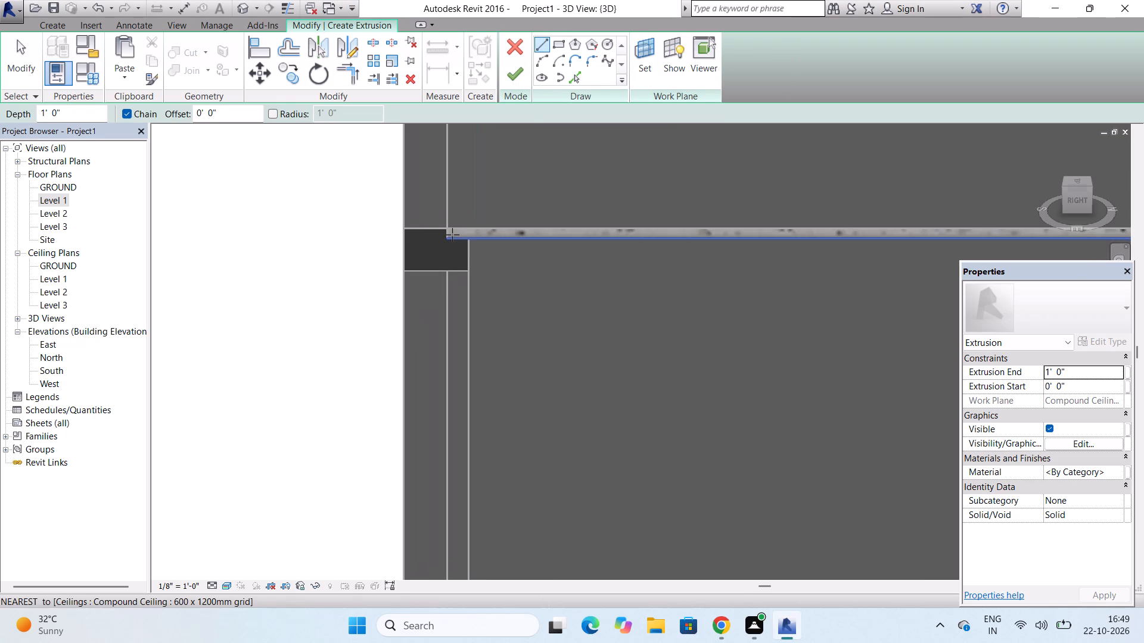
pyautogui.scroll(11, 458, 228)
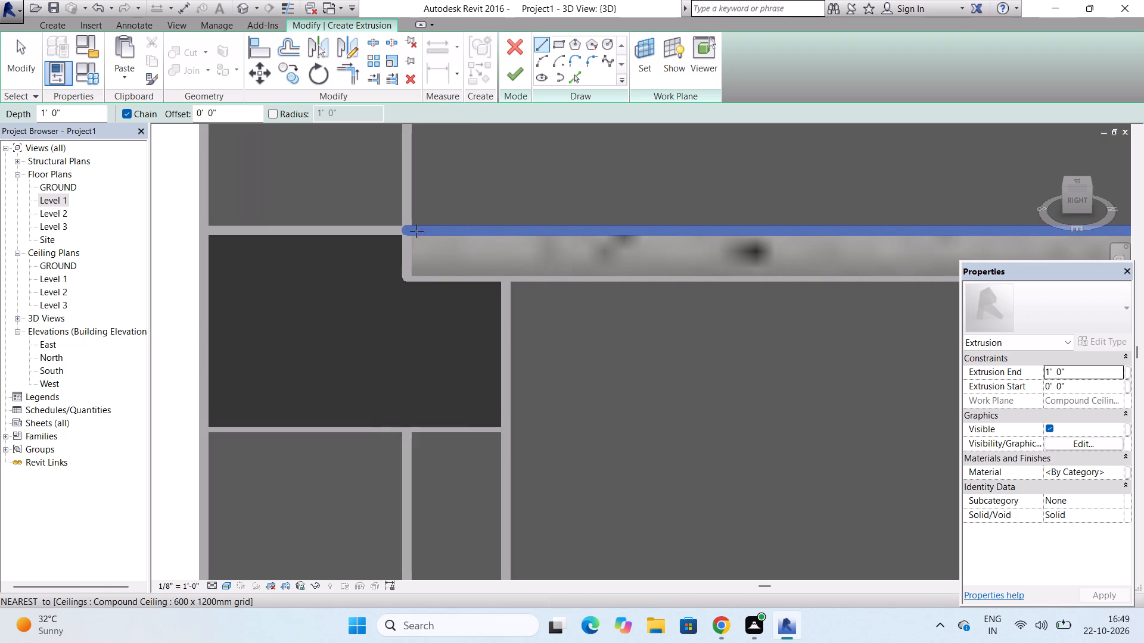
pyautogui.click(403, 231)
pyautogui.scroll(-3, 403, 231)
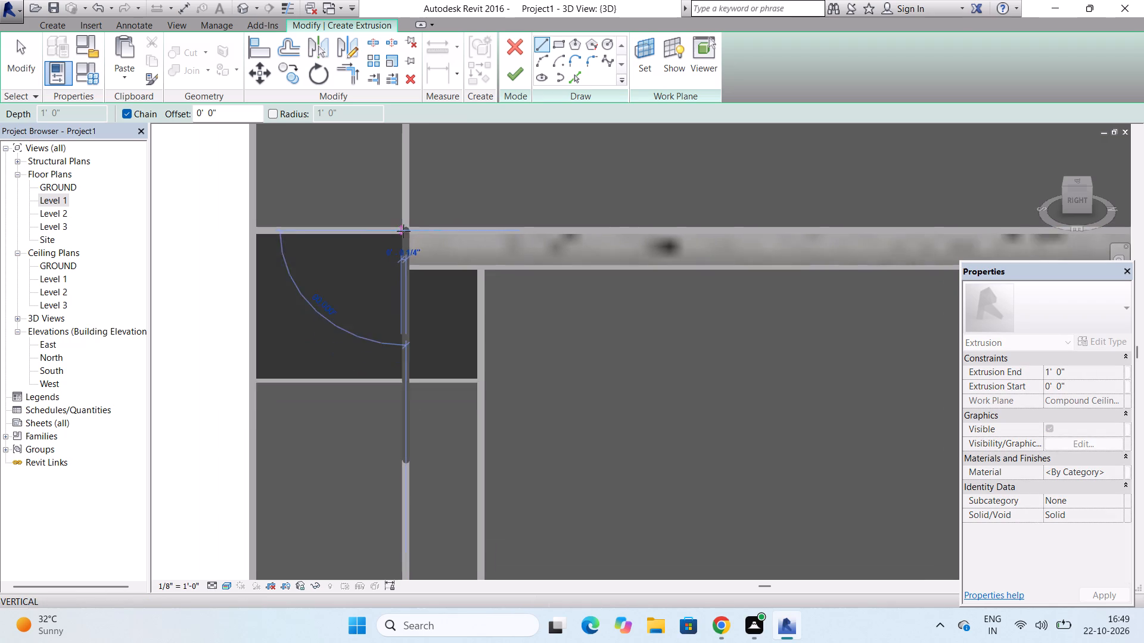
# Sketch a rectangle about 37'-6" by 11'-6" from the ceiling's upper corner to the floor slab's lower edge at the wall edge.
pyautogui.click(559, 42)
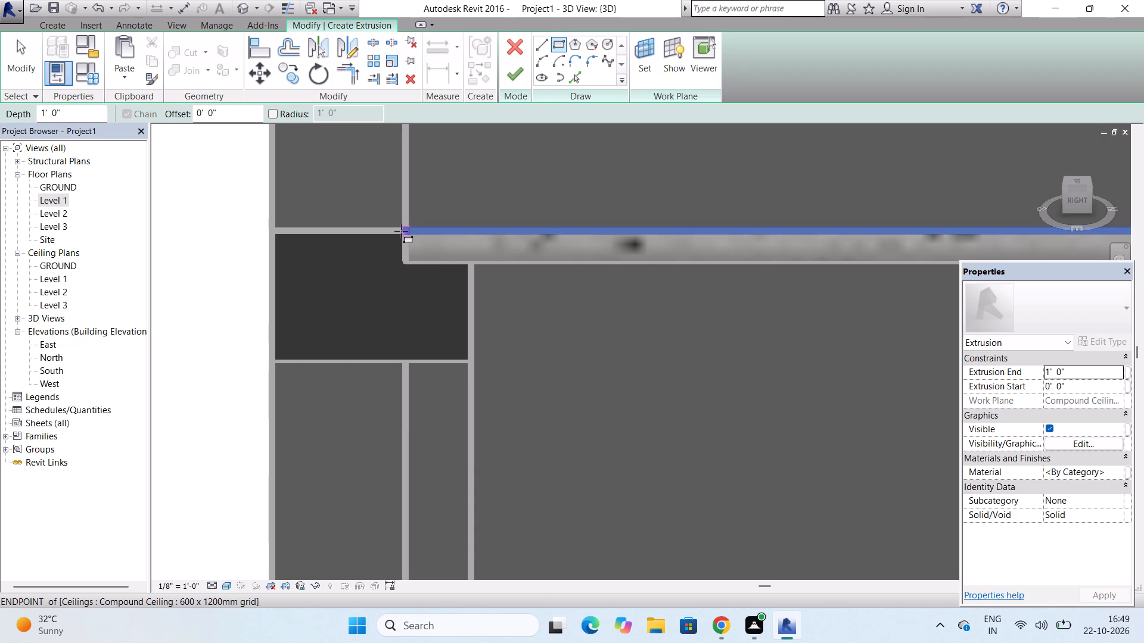
pyautogui.click(400, 231)
pyautogui.scroll(-14, 400, 231)
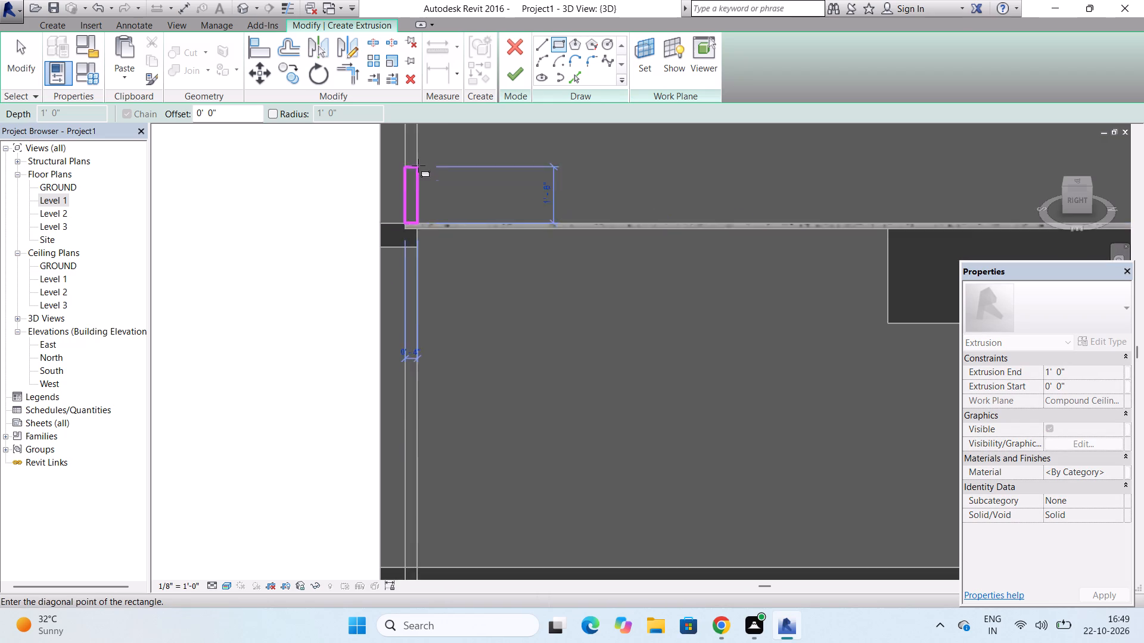
pyautogui.scroll(-7, 418, 166)
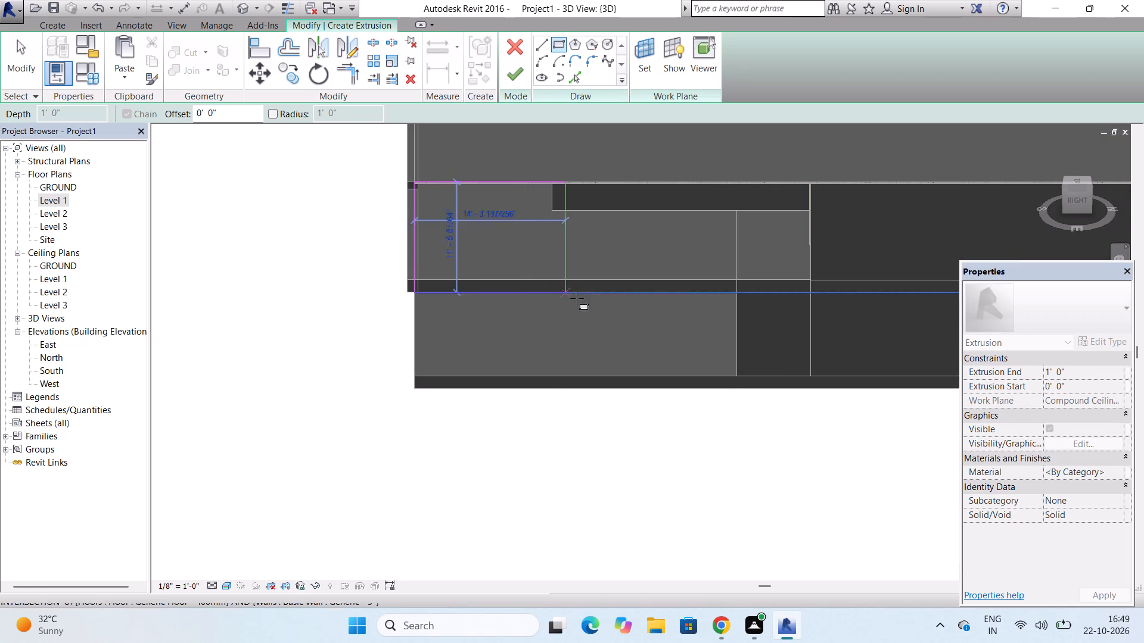
pyautogui.scroll(5, 806, 298)
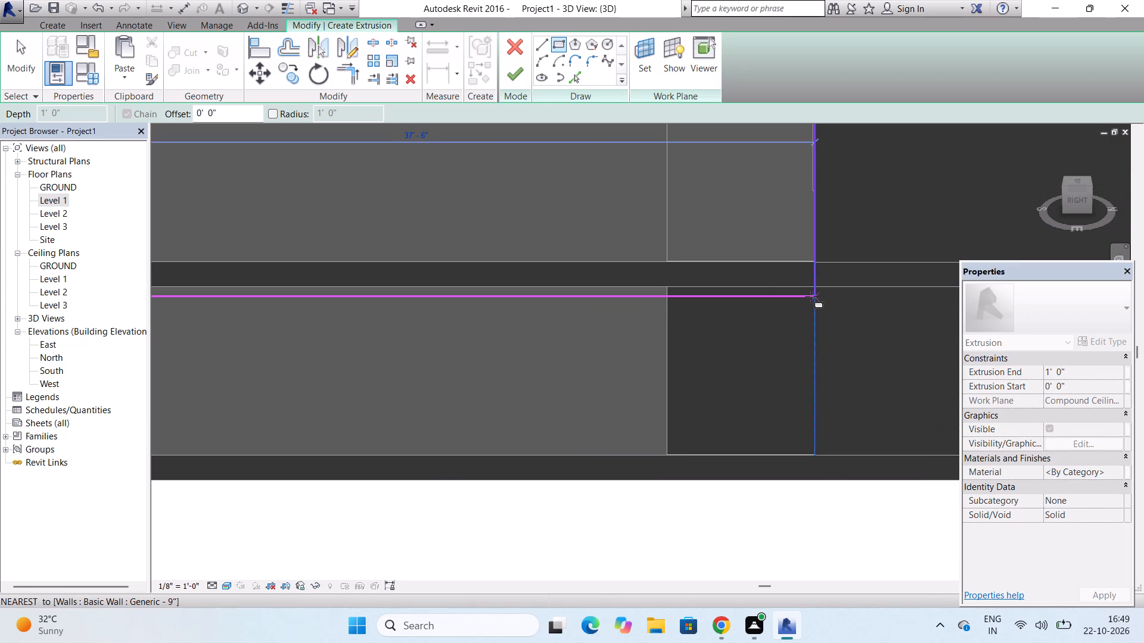
pyautogui.click(812, 290)
pyautogui.scroll(-6, 680, 296)
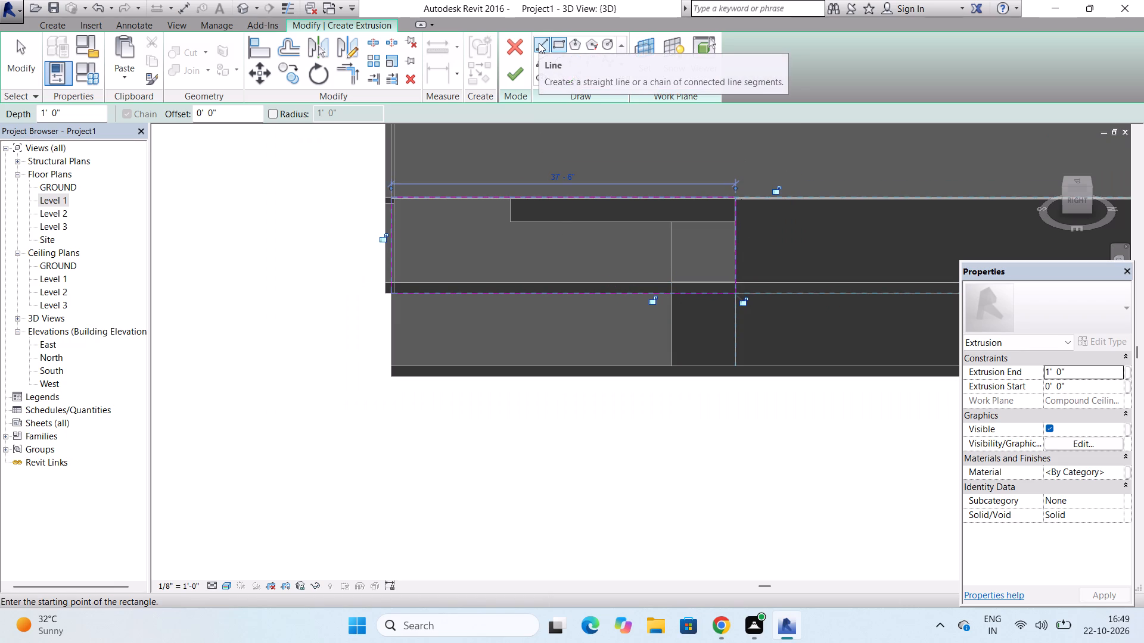
# Sketch a horizontal inner line about 27'-6" long from the lower corner of the Walls 2 upper arm, just below the rectangle's top side.
pyautogui.click(539, 43)
pyautogui.scroll(8, 385, 186)
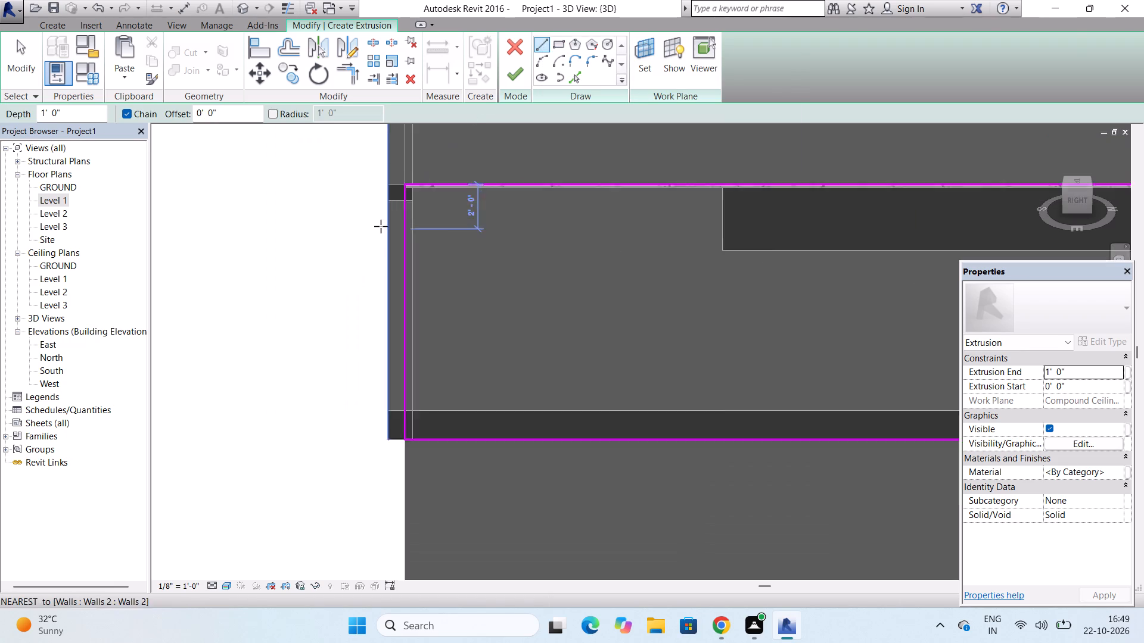
pyautogui.scroll(10, 381, 226)
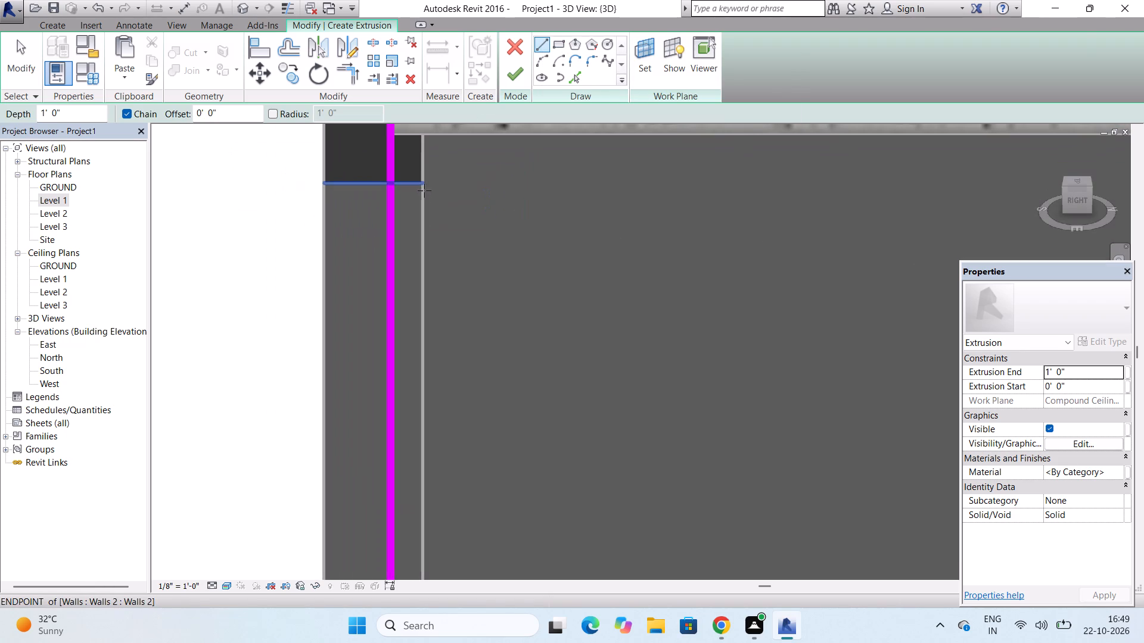
pyautogui.click(424, 179)
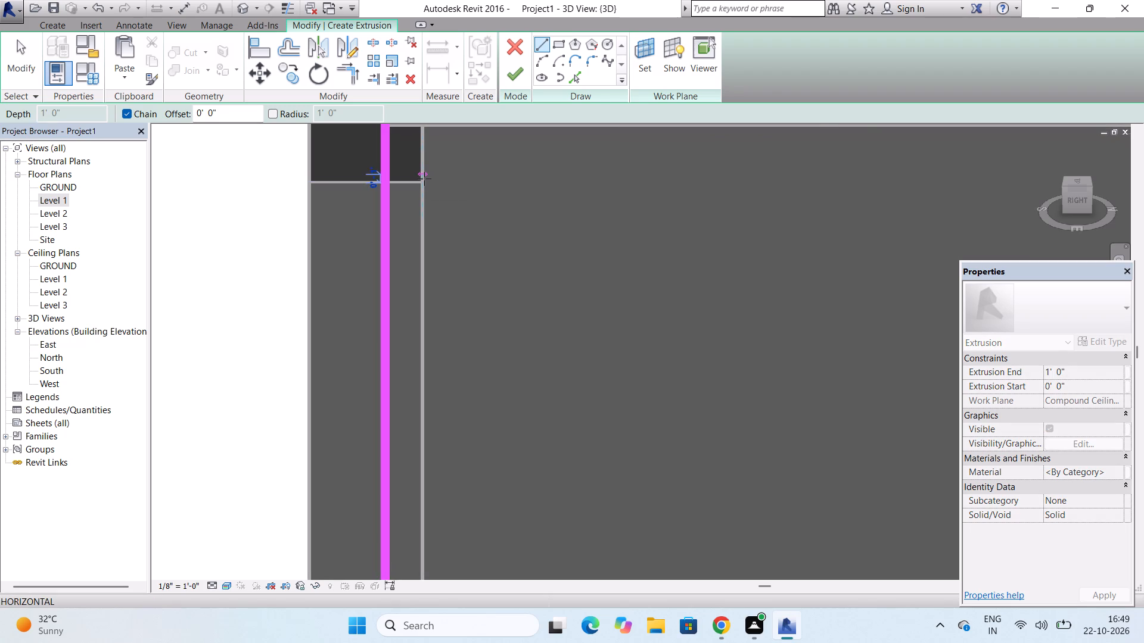
pyautogui.scroll(-19, 424, 179)
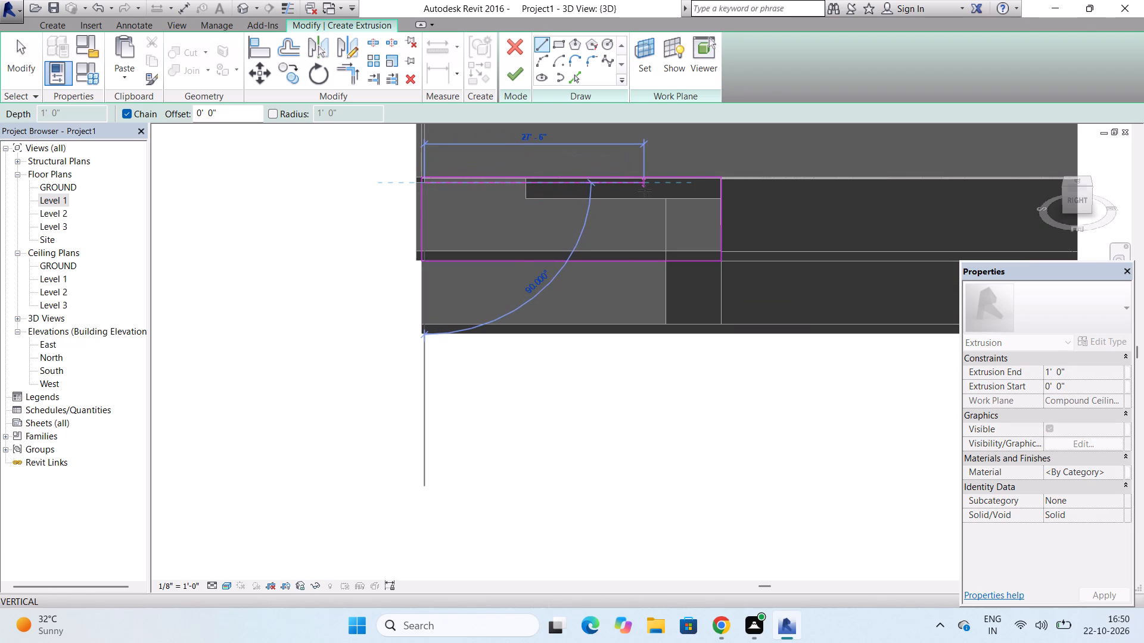
pyautogui.scroll(12, 645, 191)
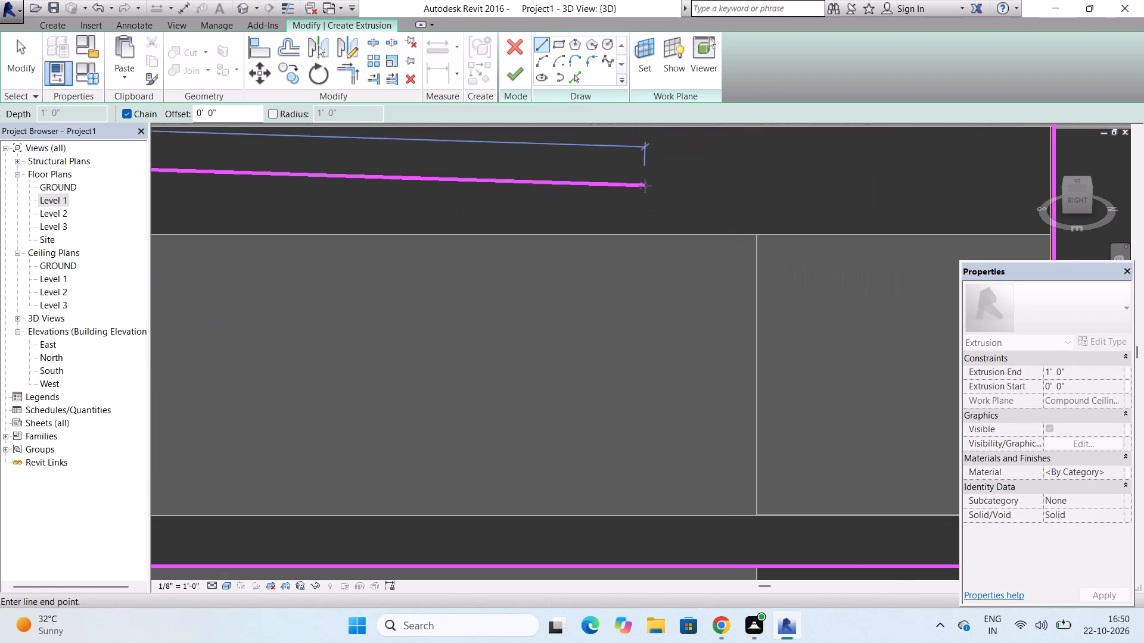
pyautogui.scroll(-6, 643, 160)
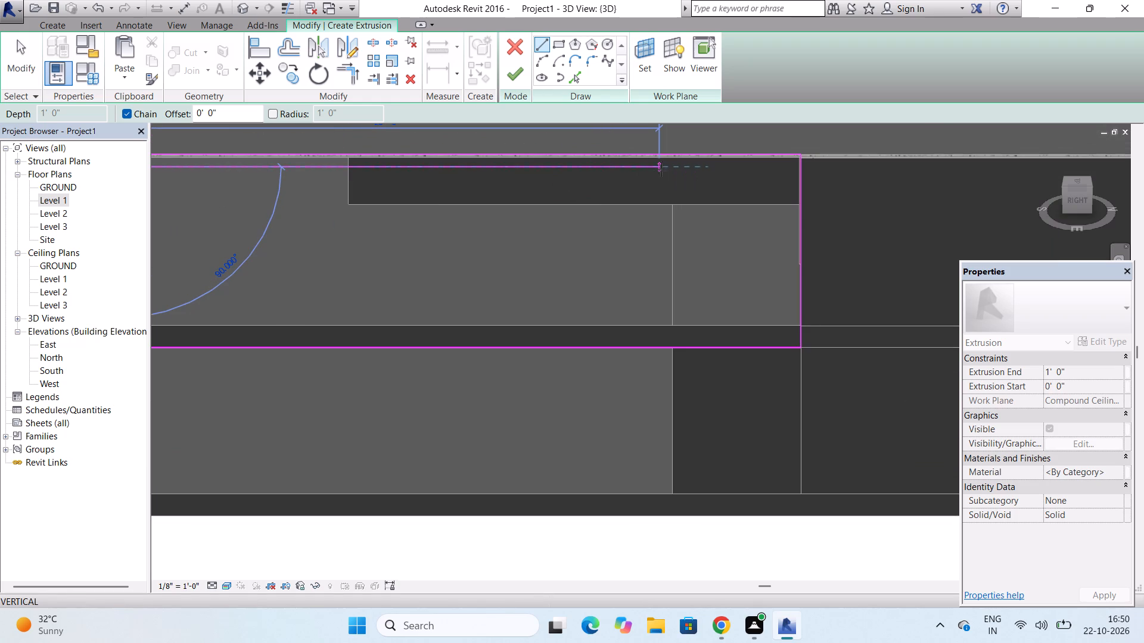
pyautogui.click(627, 174)
# Continue the inner outline with a sloped line at about 36° down to the floor slab's top edge.
pyautogui.scroll(-4, 627, 174)
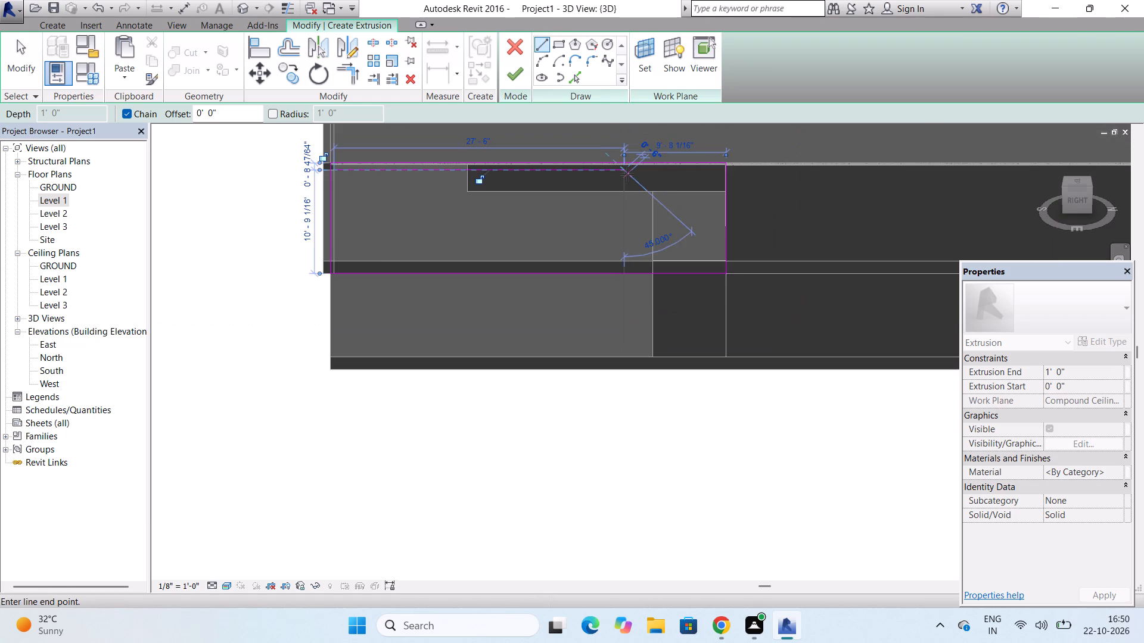
pyautogui.scroll(2, 698, 226)
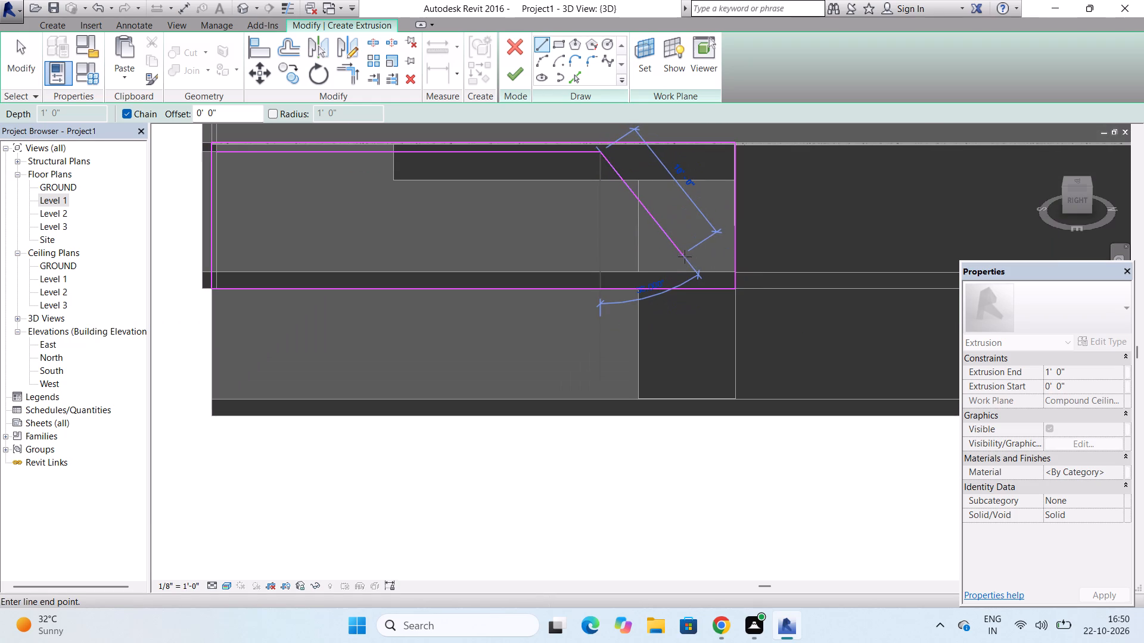
pyautogui.scroll(6, 697, 271)
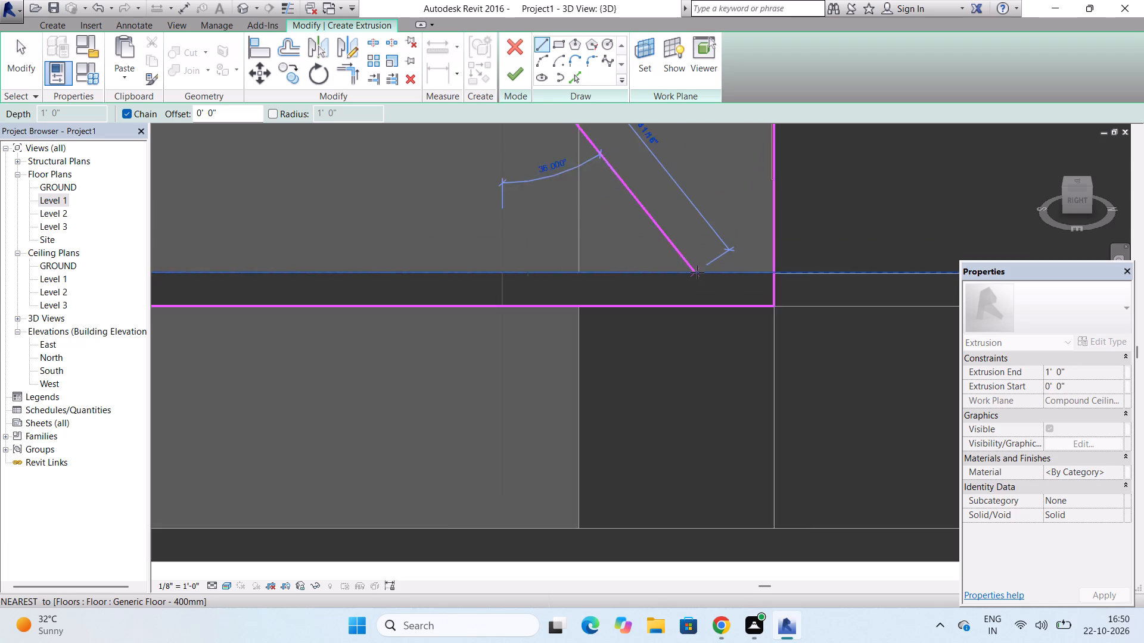
pyautogui.scroll(3, 697, 272)
pyautogui.click(697, 272)
# Run the inner outline back along the floor slab's top edge to the rectangle's vertical side beside Walls 2, ending the line chain.
pyautogui.scroll(-10, 697, 272)
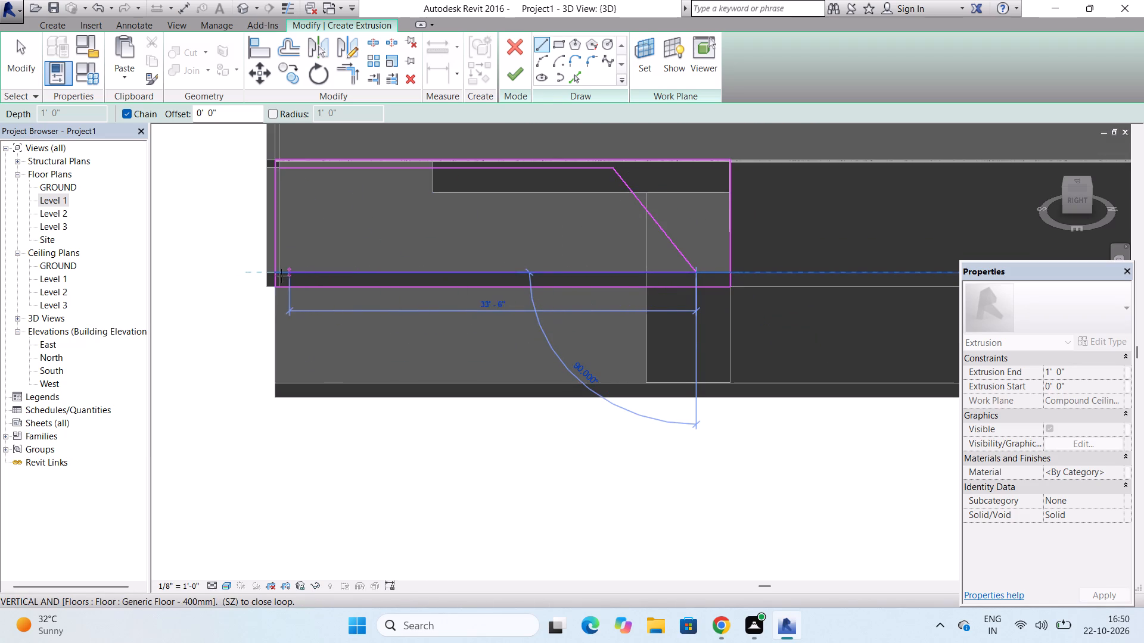
pyautogui.scroll(8, 281, 276)
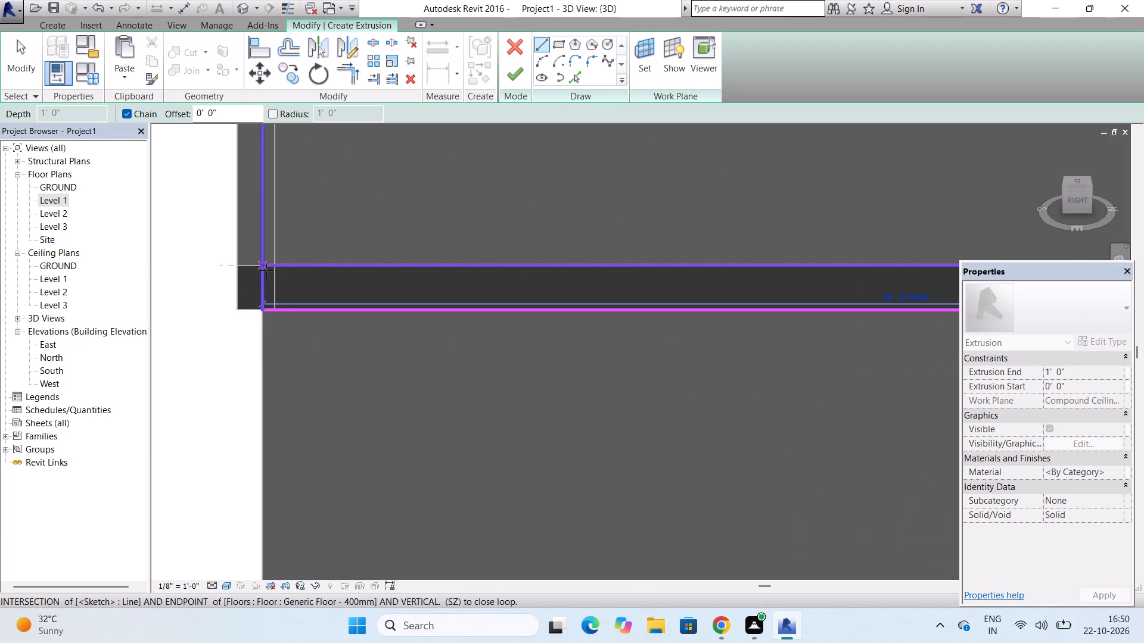
pyautogui.click(266, 270)
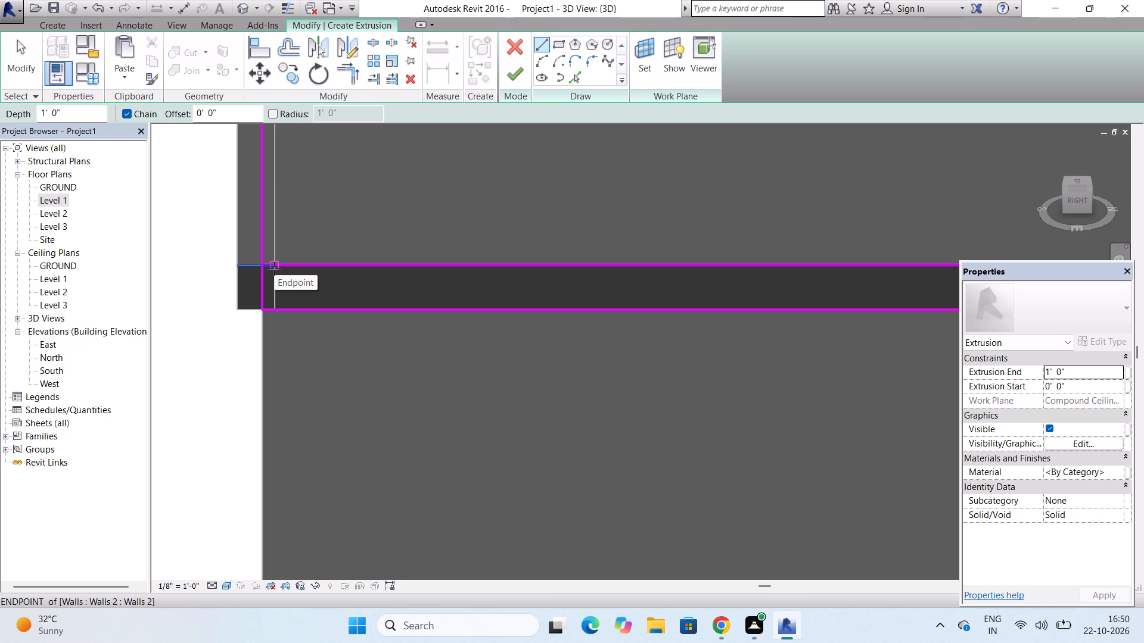
pyautogui.press('Escape')
pyautogui.press('Escape')
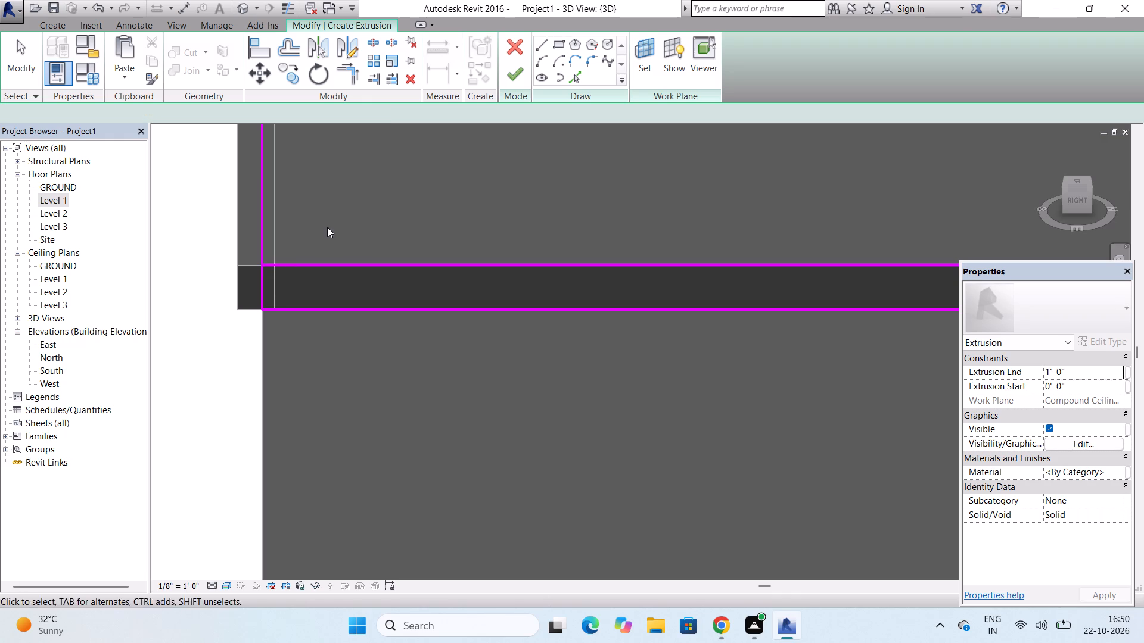
pyautogui.press('Escape')
# Shorten the rectangle's vertical side beside Walls 2 by lowering its upper end to the floor slab's top edge.
pyautogui.scroll(-8, 315, 273)
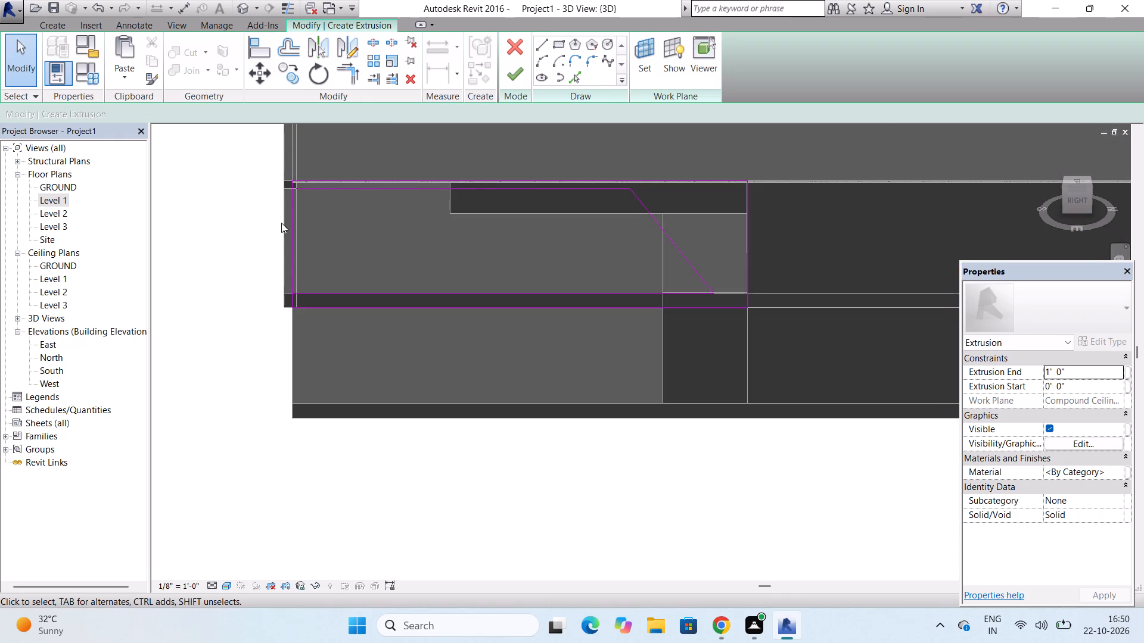
pyautogui.scroll(5, 282, 215)
pyautogui.click(300, 193)
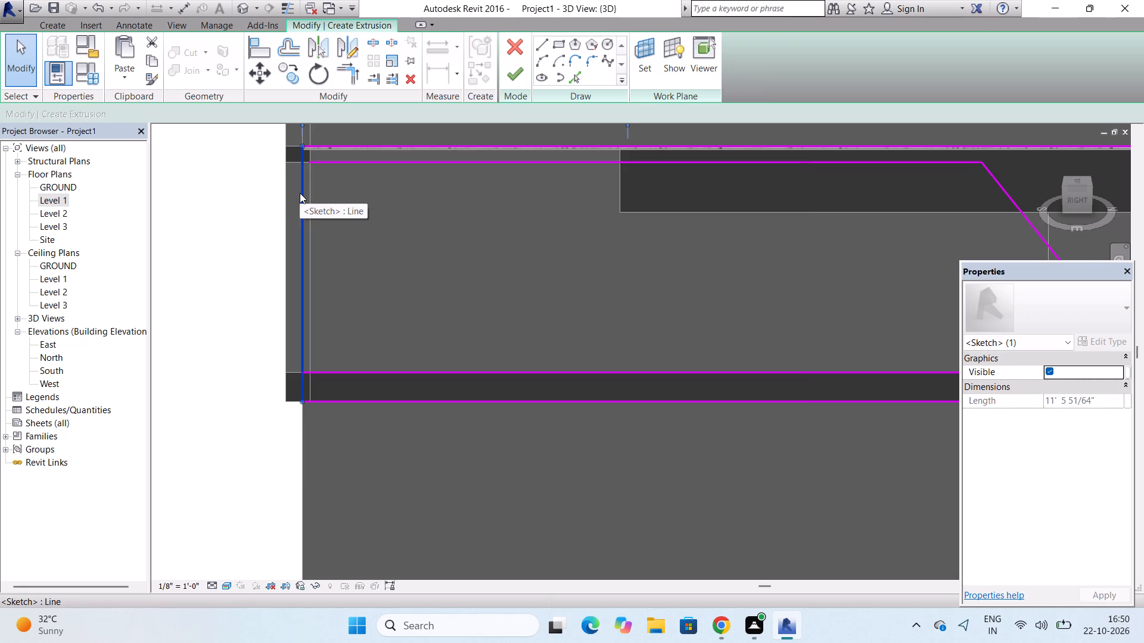
pyautogui.scroll(3, 298, 155)
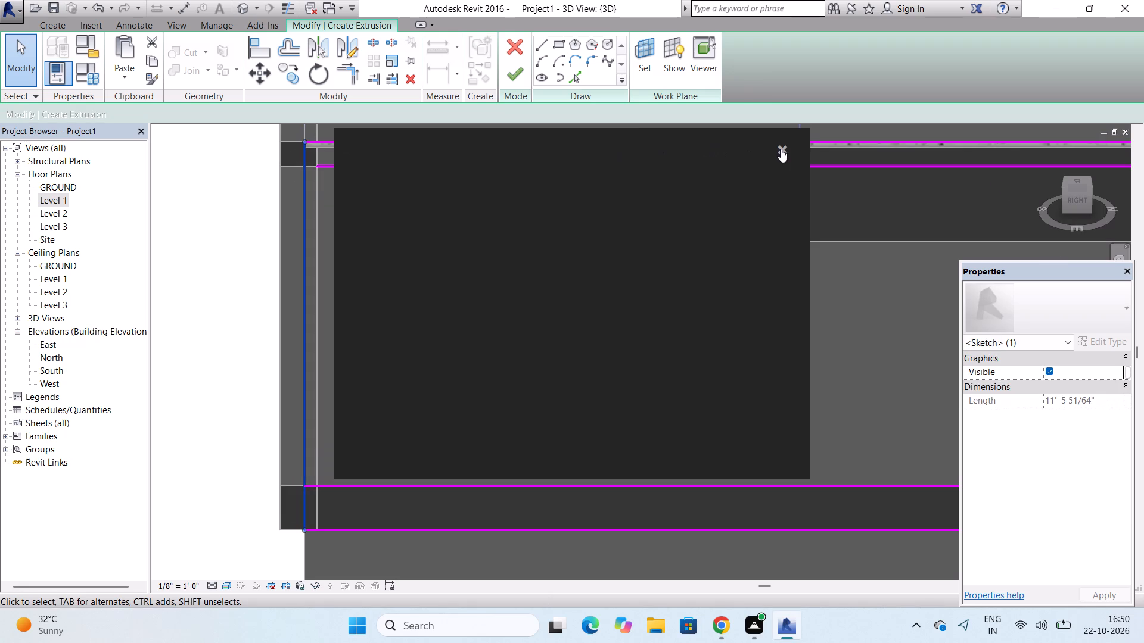
pyautogui.click(781, 149)
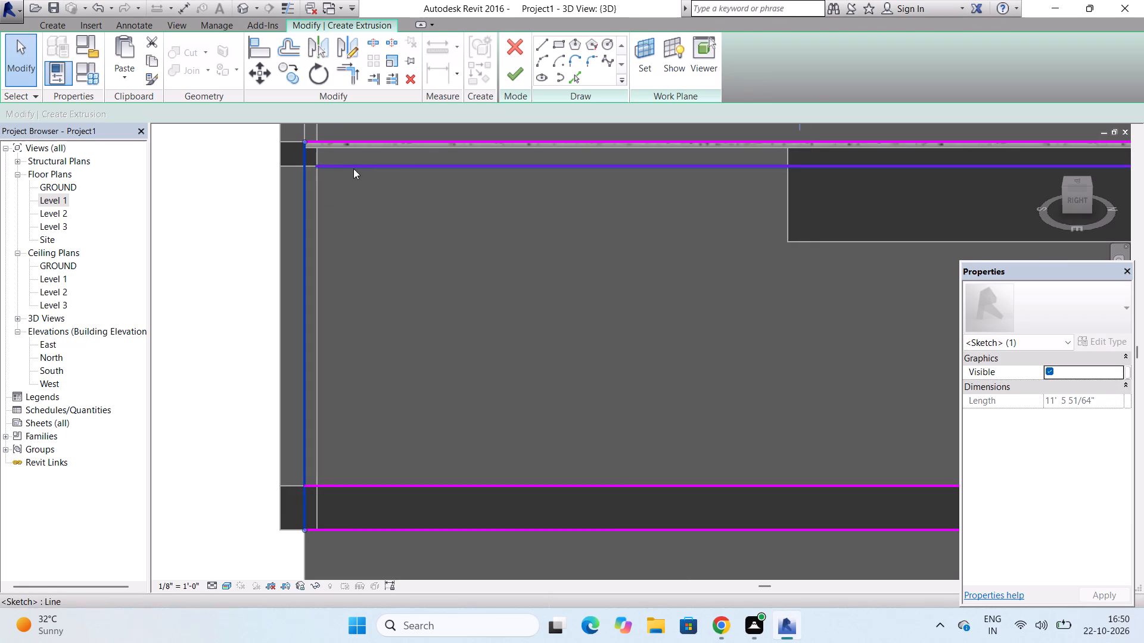
pyautogui.scroll(3, 290, 147)
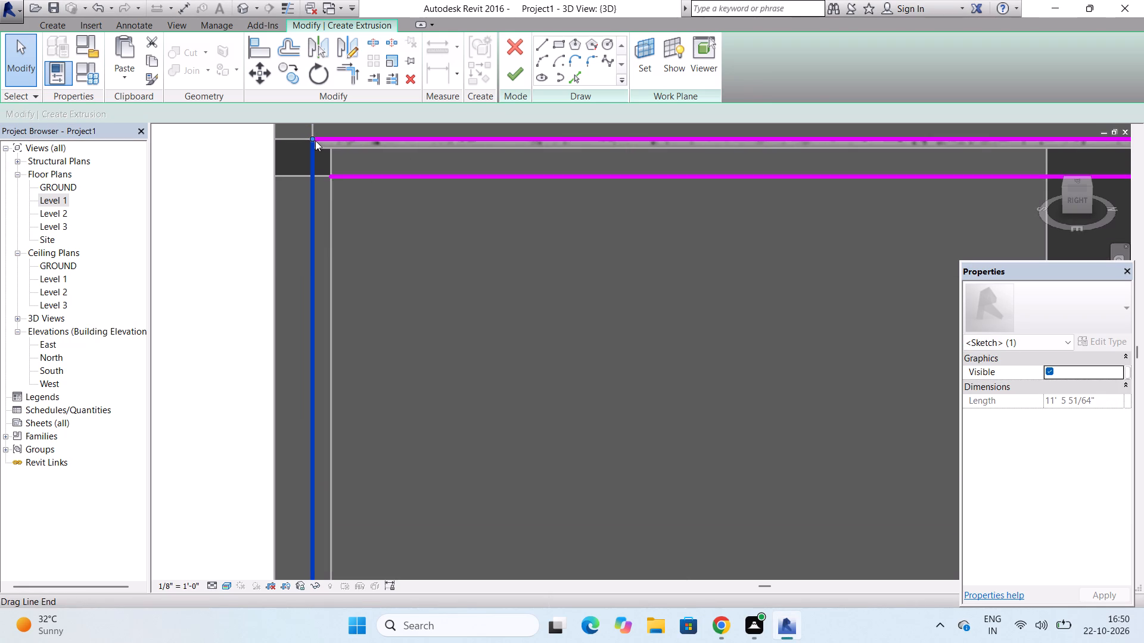
pyautogui.moveTo(311, 136); pyautogui.dragTo(311, 161)
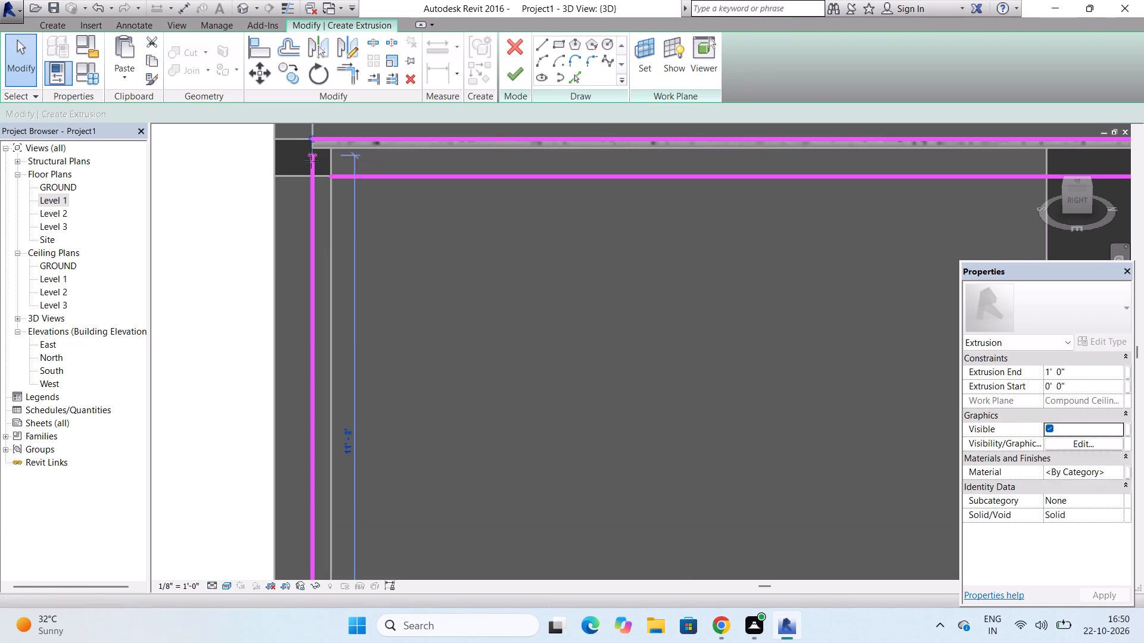
pyautogui.moveTo(311, 161); pyautogui.dragTo(311, 185)
pyautogui.scroll(-5, 311, 185)
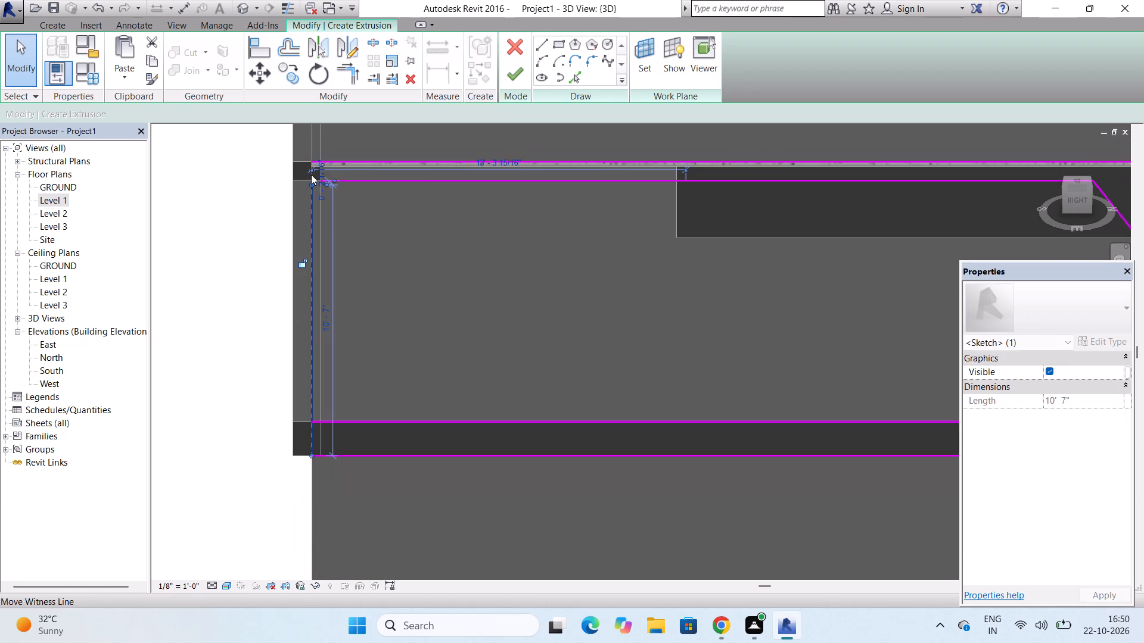
pyautogui.moveTo(311, 182); pyautogui.dragTo(307, 338)
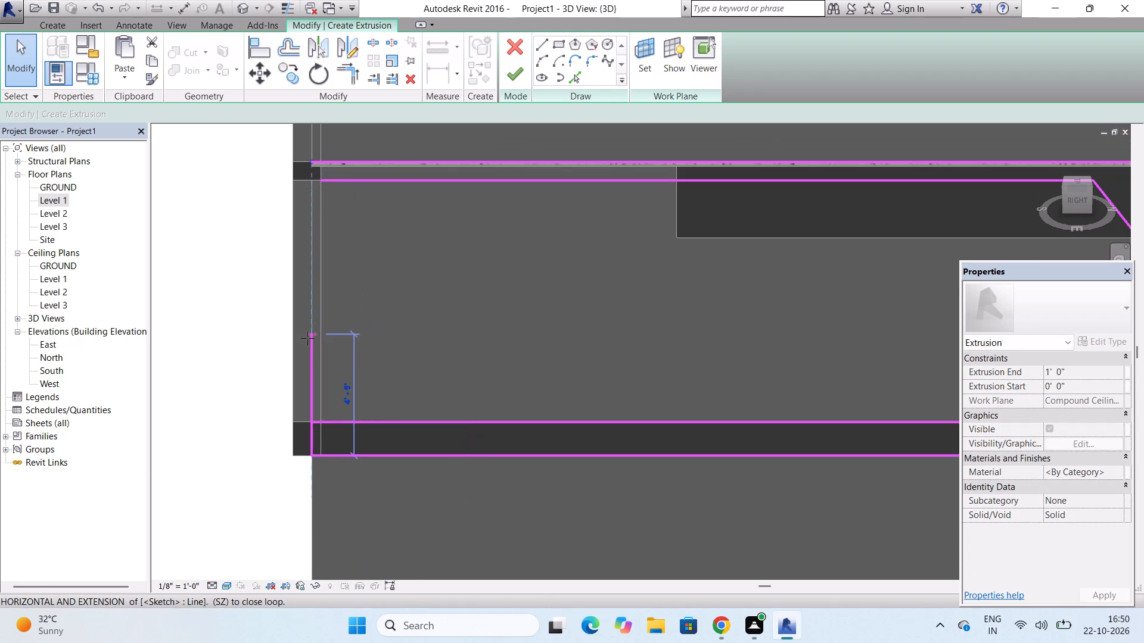
pyautogui.moveTo(307, 338); pyautogui.dragTo(309, 424)
pyautogui.press('Escape')
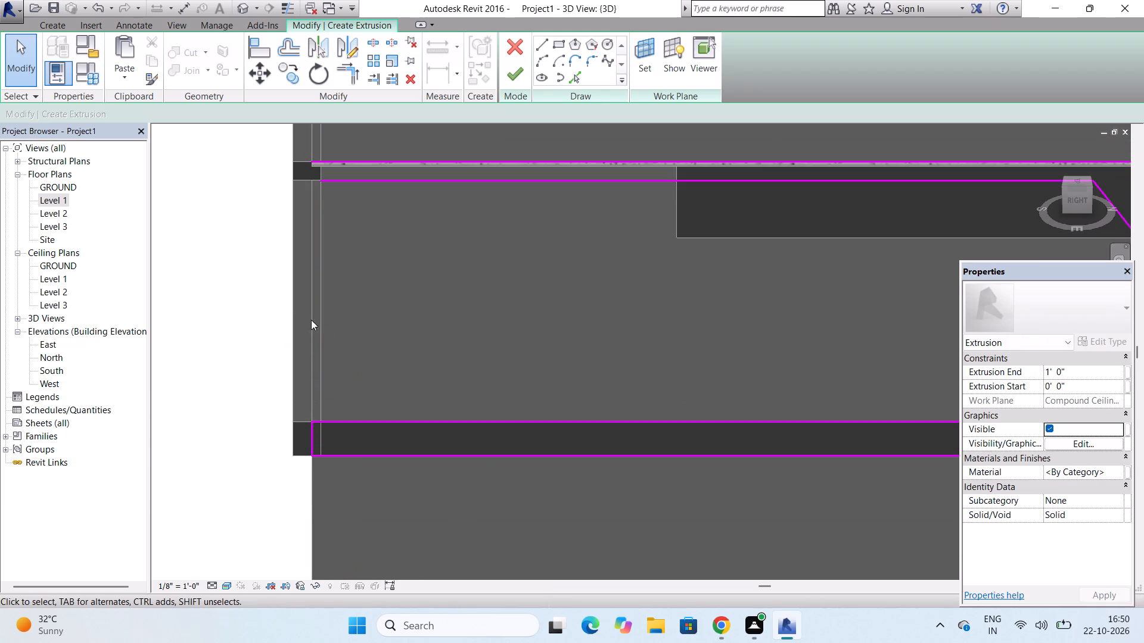
# Sketch a short vertical line from the top line's open end beside Walls 2 down to the lower edge of Walls 2's upper arm.
pyautogui.click(545, 45)
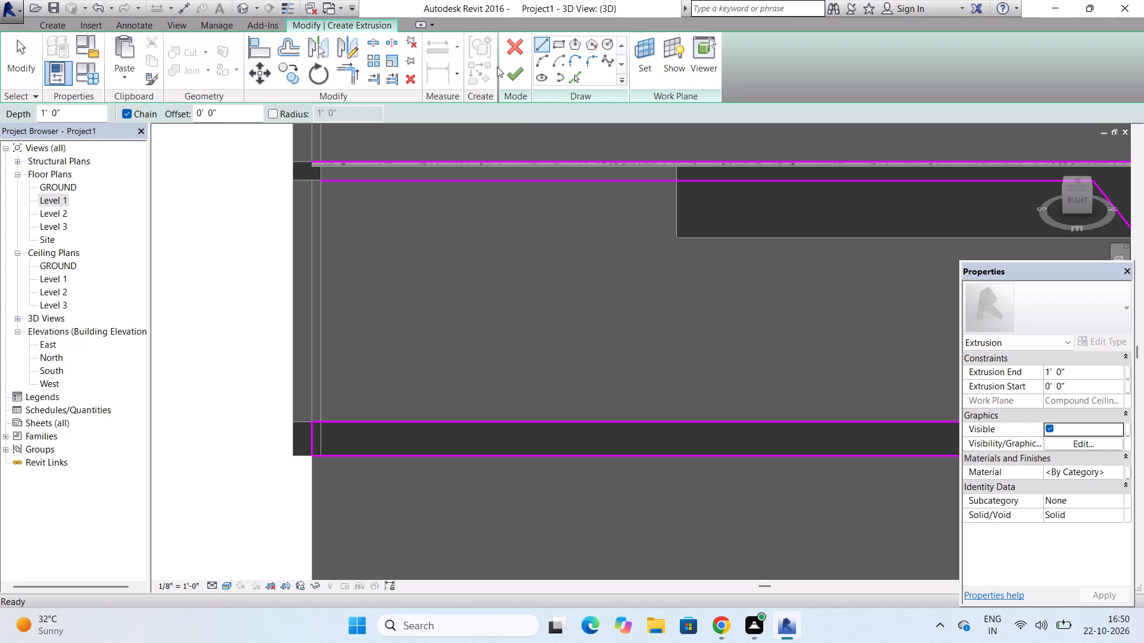
pyautogui.scroll(9, 296, 144)
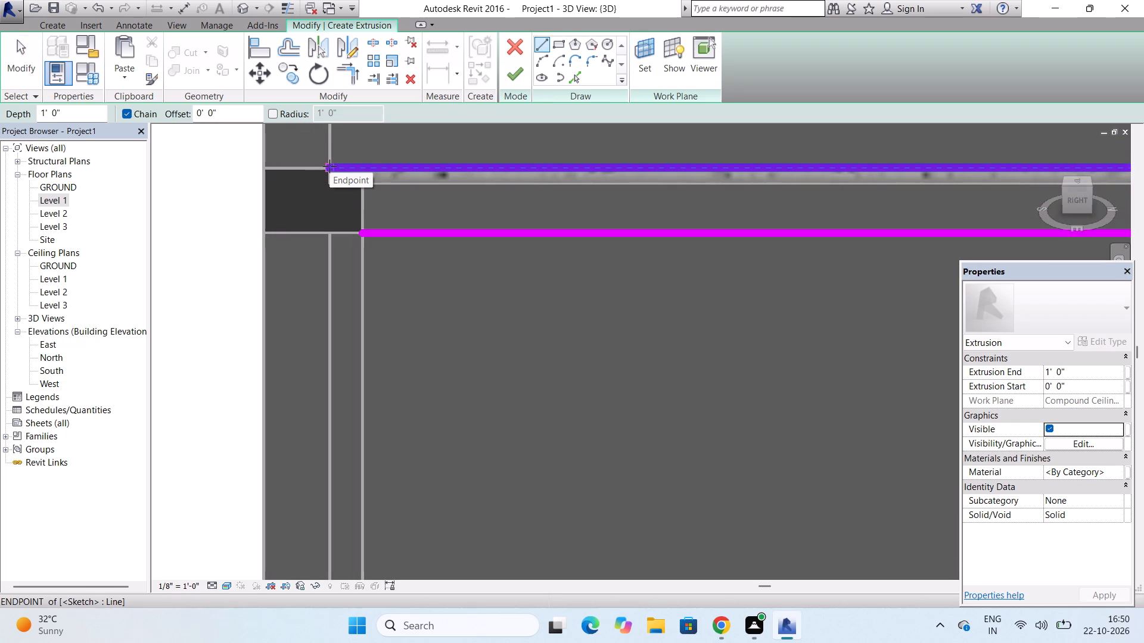
pyautogui.click(329, 166)
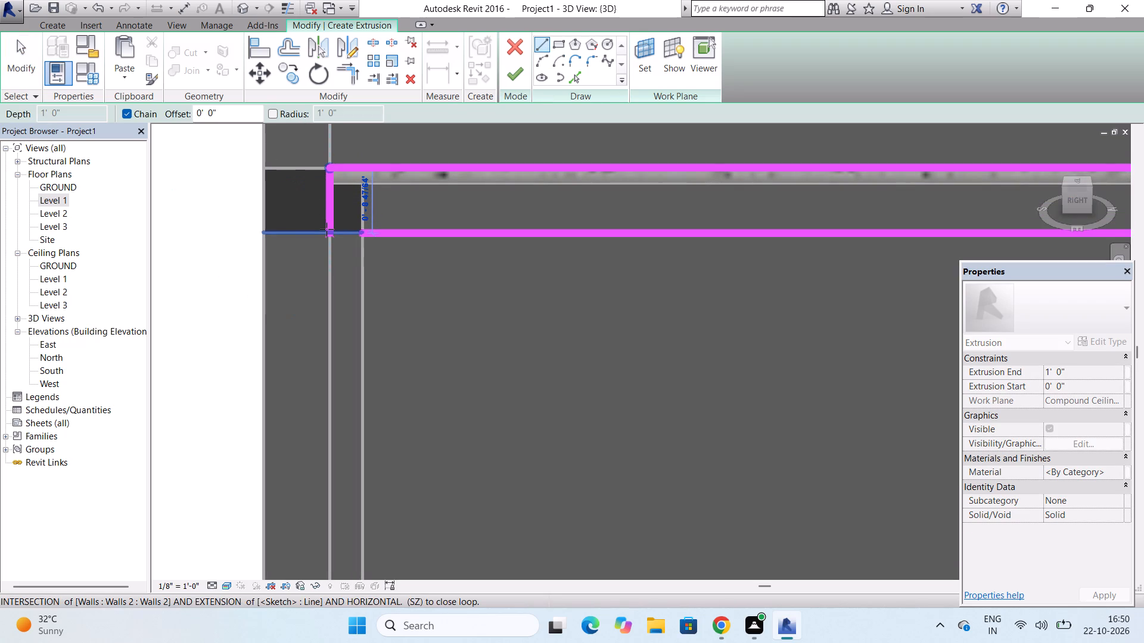
pyautogui.click(327, 229)
pyautogui.press('Escape')
pyautogui.press('Escape')
pyautogui.press('Escape')
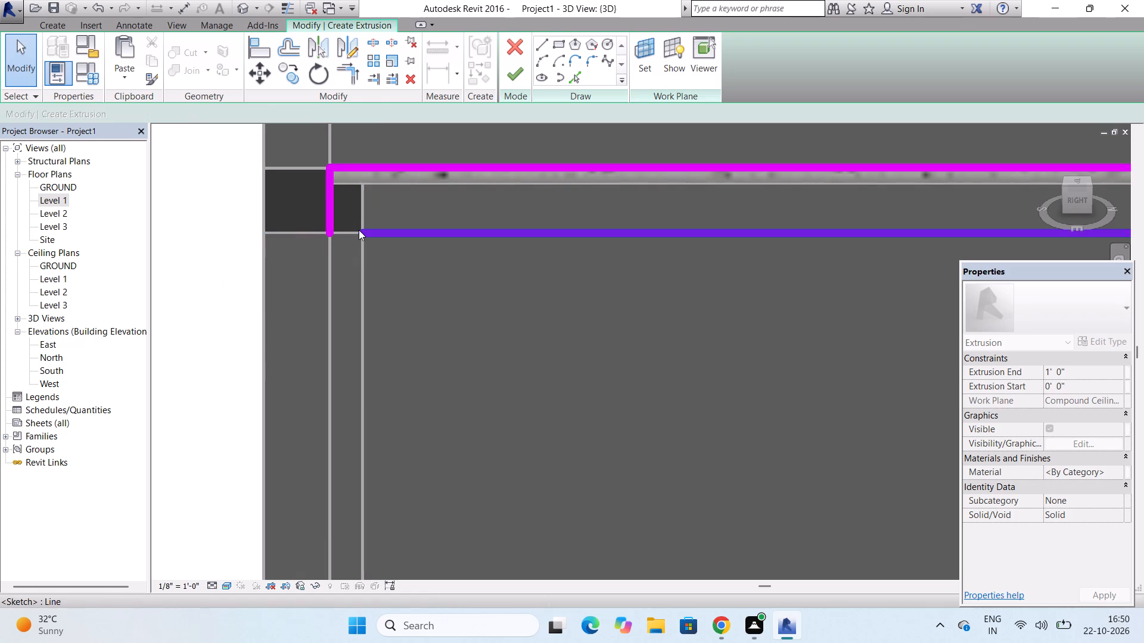
# Extend the upper inner line to about 27'-10" so its end meets the new short vertical line beside Walls 2.
pyautogui.click(359, 230)
pyautogui.moveTo(362, 230); pyautogui.dragTo(338, 230)
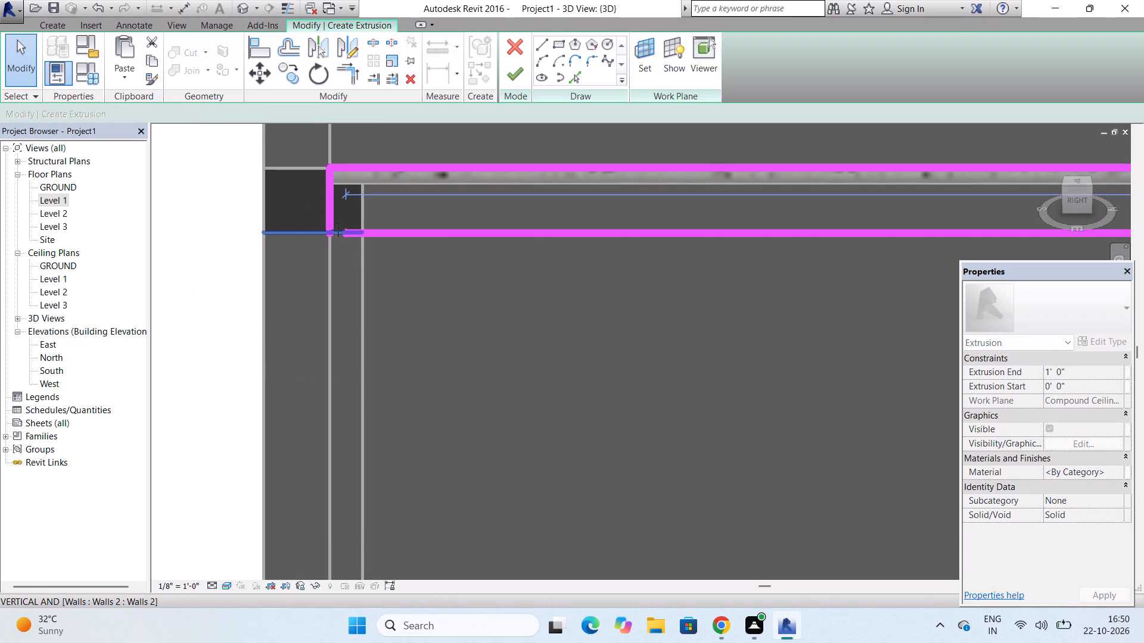
pyautogui.moveTo(338, 230); pyautogui.dragTo(332, 230)
pyautogui.press('Escape')
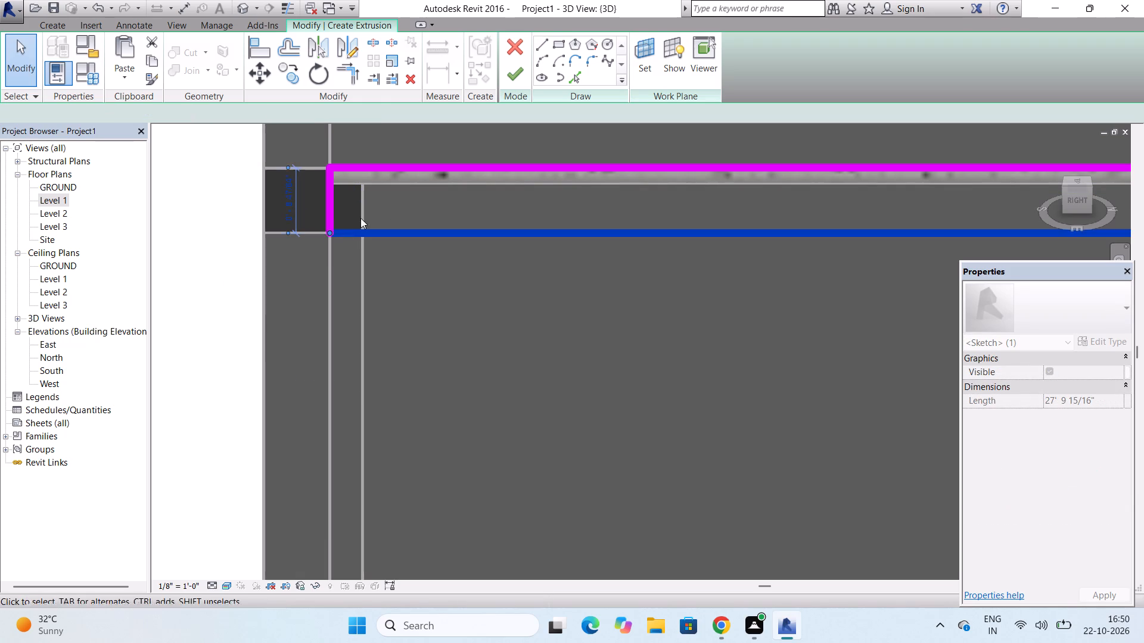
pyautogui.press('Escape')
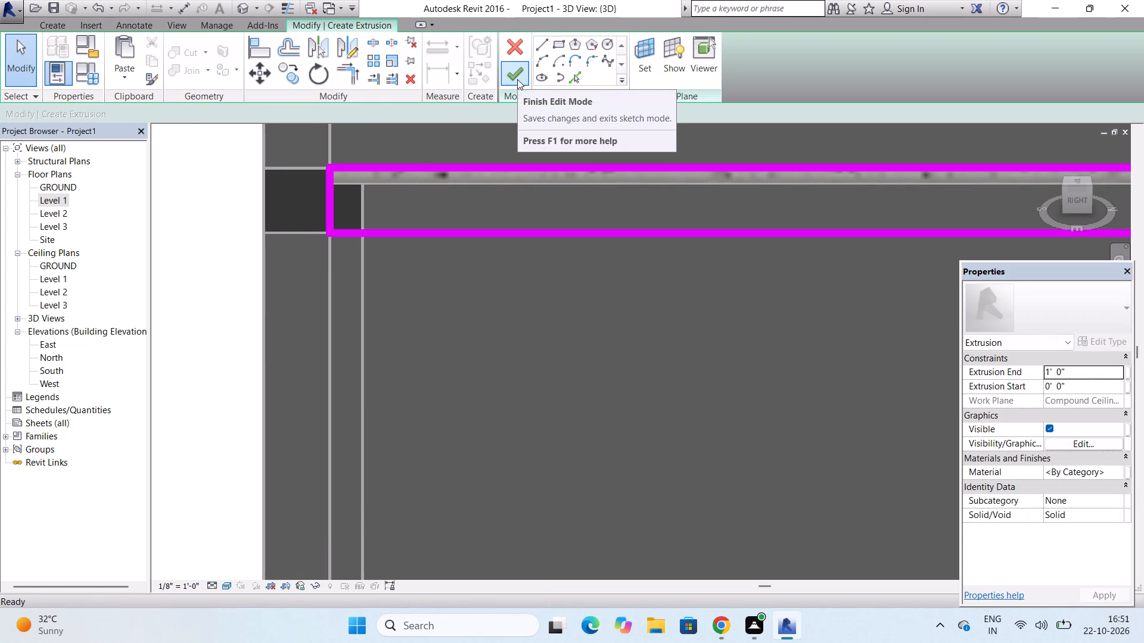
# Finish the sketch to create the frame extrusion with a depth of 1'-0".
pyautogui.click(516, 76)
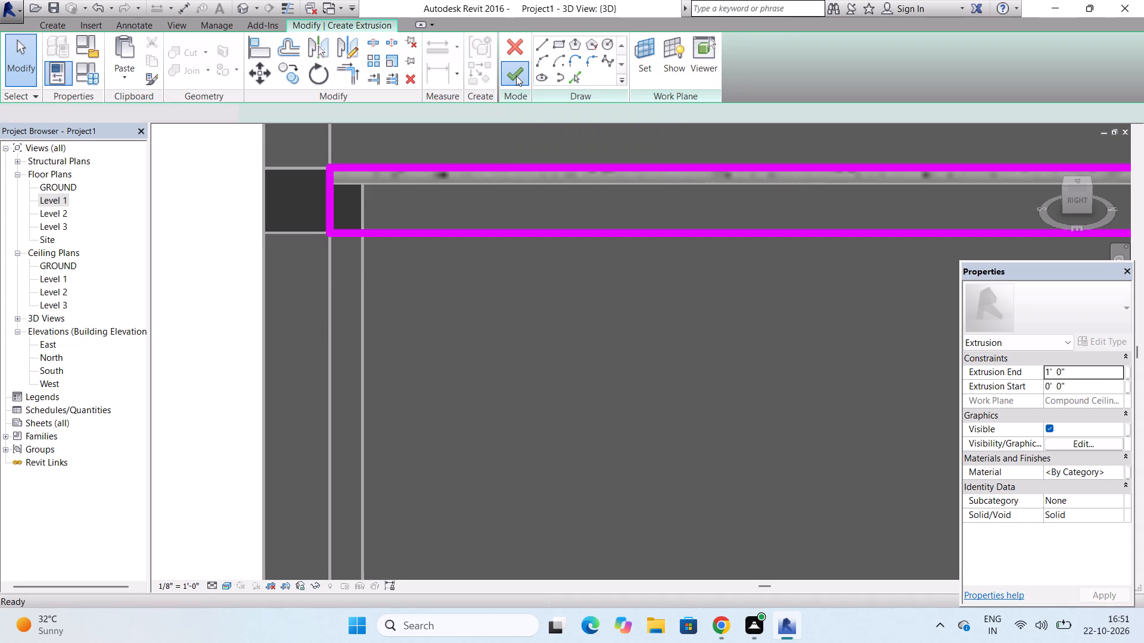
# Stretch the end face of the extrusion's lower arm across Walls 2 to its outer edge.
pyautogui.scroll(-5, 504, 79)
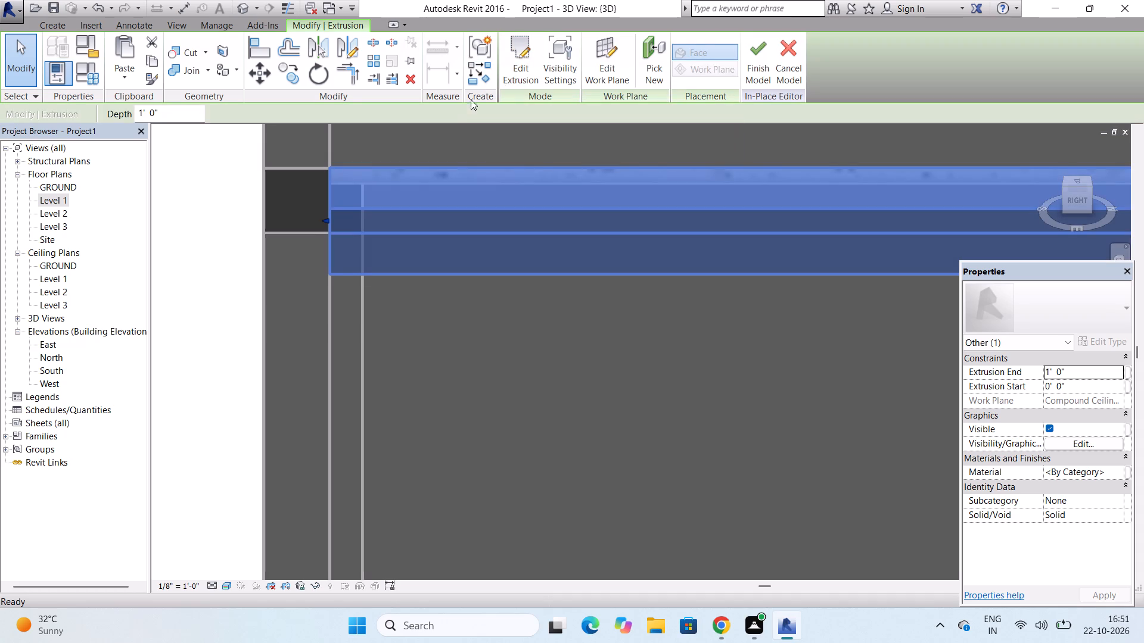
pyautogui.scroll(-5, 460, 114)
pyautogui.scroll(-8, 430, 157)
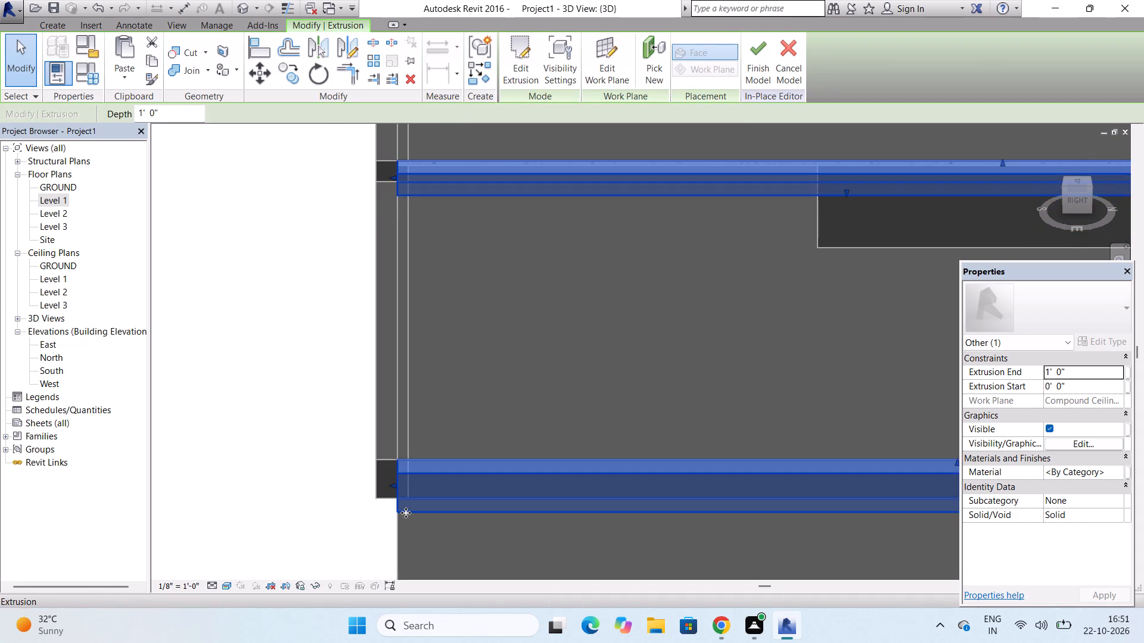
pyautogui.scroll(10, 406, 513)
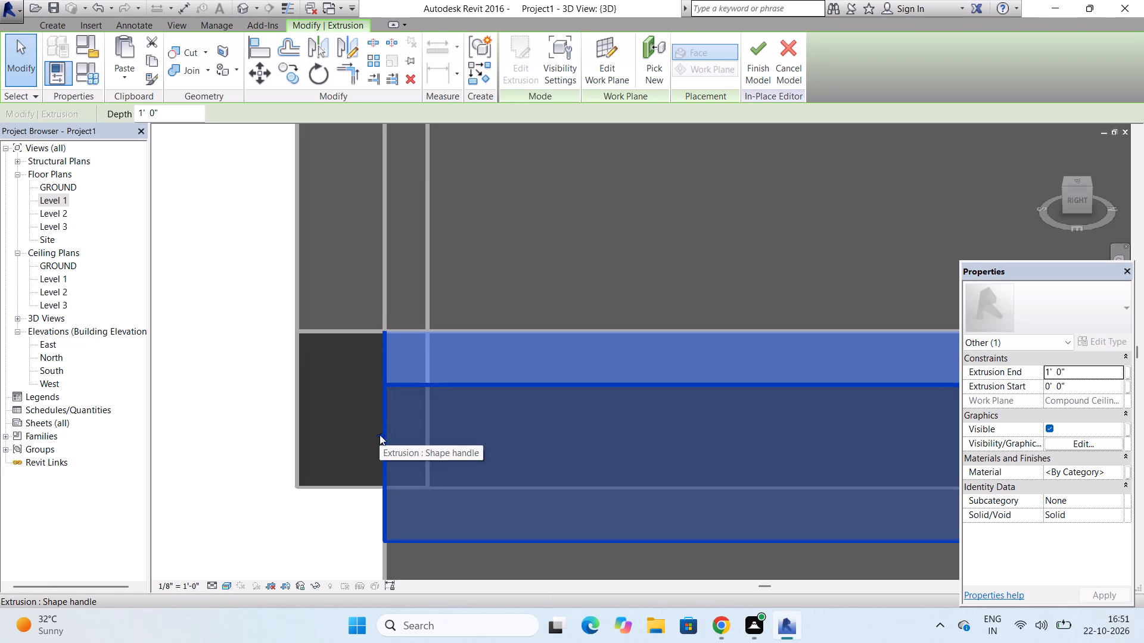
pyautogui.moveTo(380, 435); pyautogui.dragTo(310, 426)
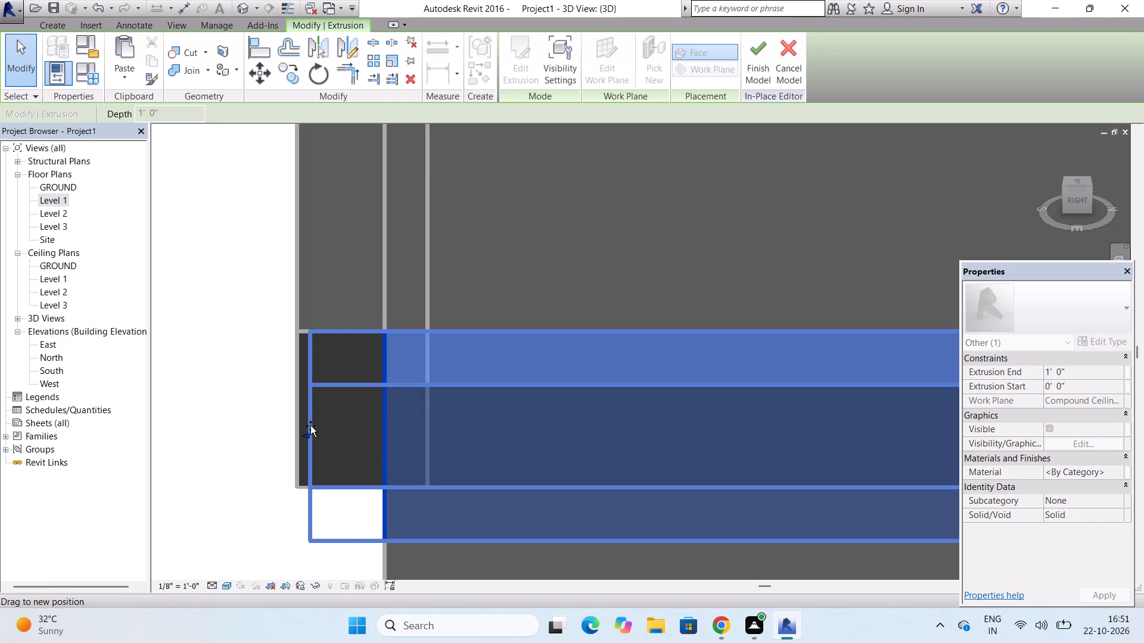
pyautogui.moveTo(310, 426); pyautogui.dragTo(295, 424)
pyautogui.scroll(-6, 327, 418)
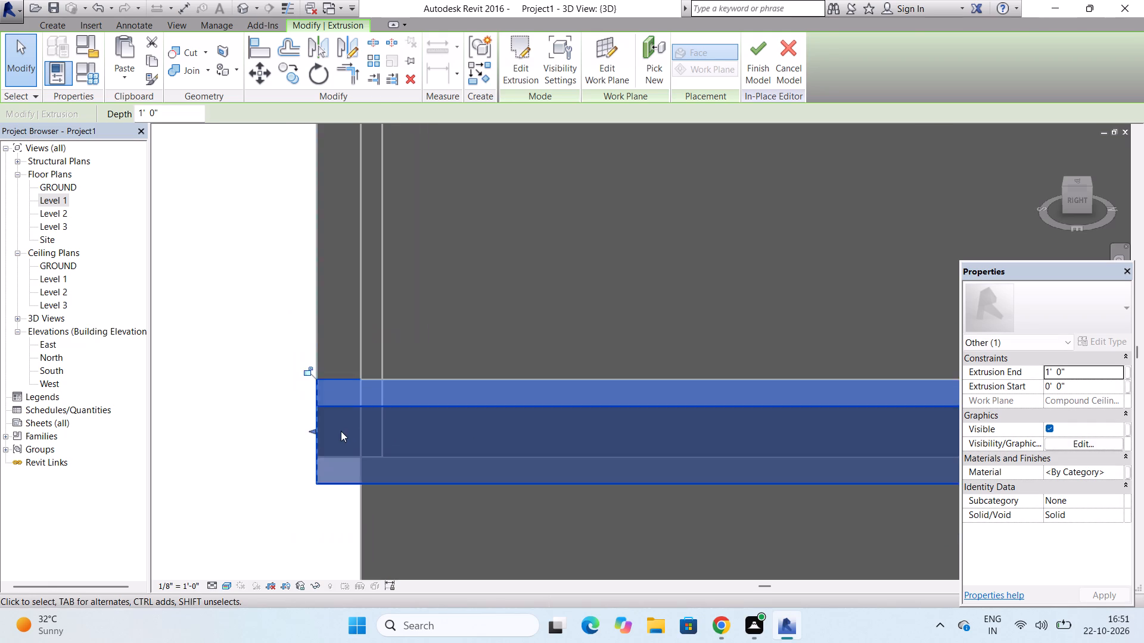
# Stretch the end face of the extrusion's upper arm across Walls 2 to the same outer edge.
pyautogui.scroll(-9, 341, 431)
pyautogui.scroll(3, 349, 267)
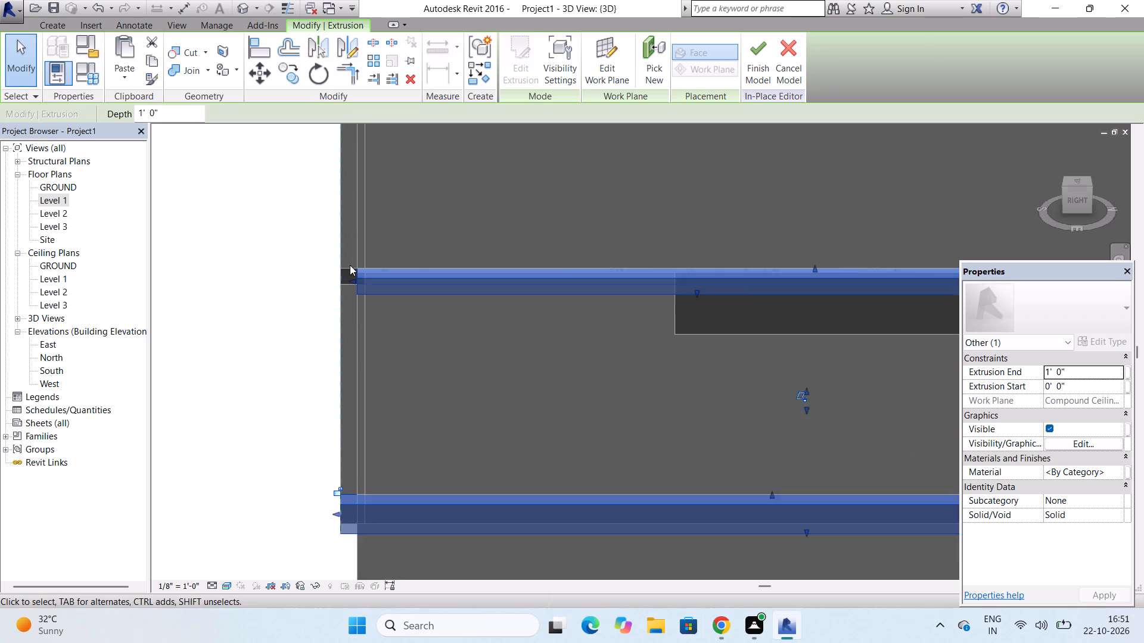
pyautogui.scroll(10, 350, 265)
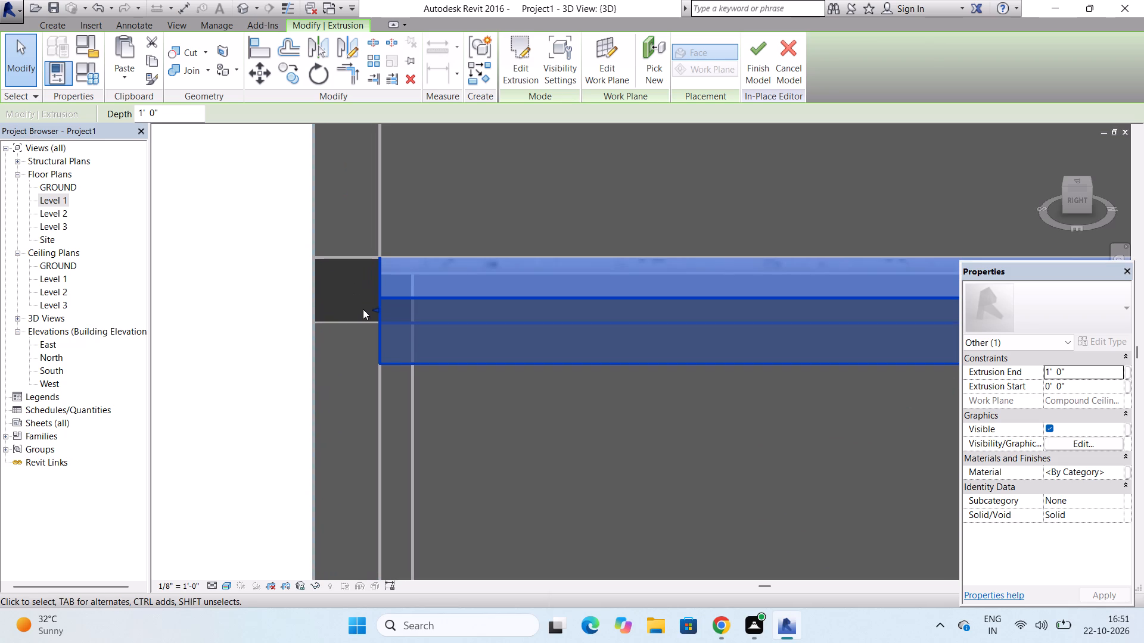
pyautogui.moveTo(376, 309); pyautogui.dragTo(374, 309)
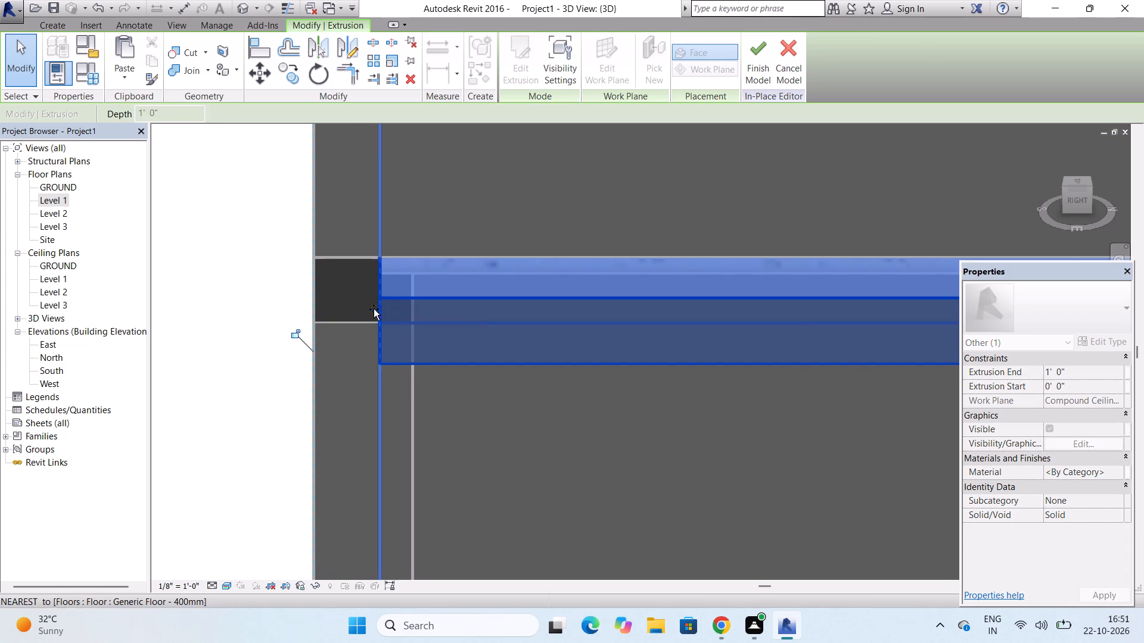
pyautogui.moveTo(374, 309); pyautogui.dragTo(312, 305)
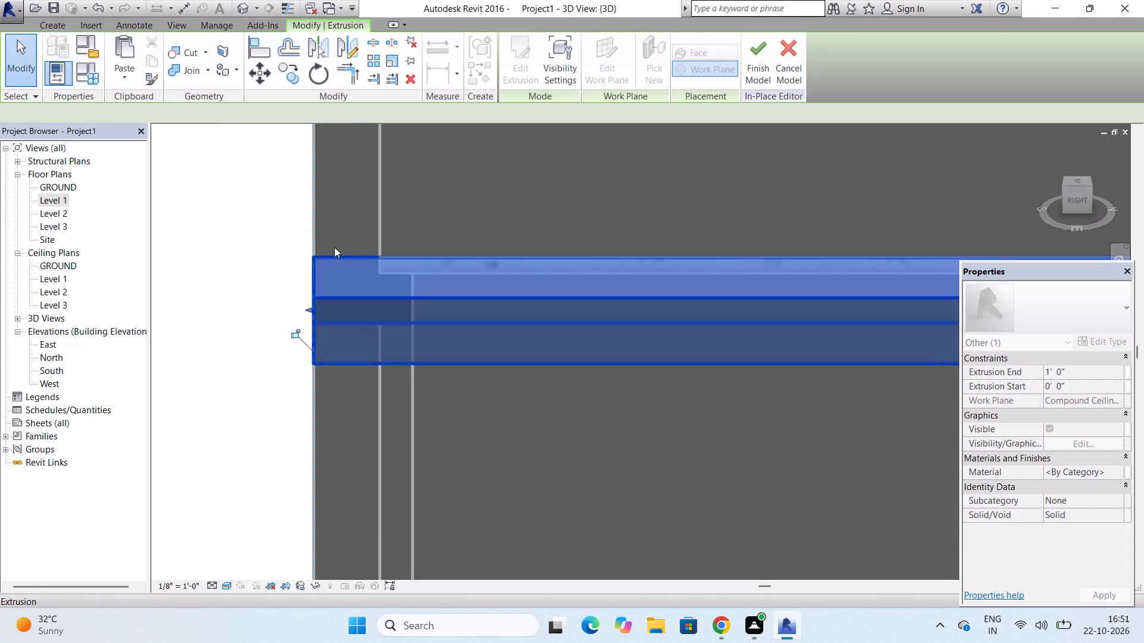
# Thicken the extrusion's upper arm by lowering its underside to the bottom edge of the dark wall strip behind it.
pyautogui.scroll(-17, 334, 245)
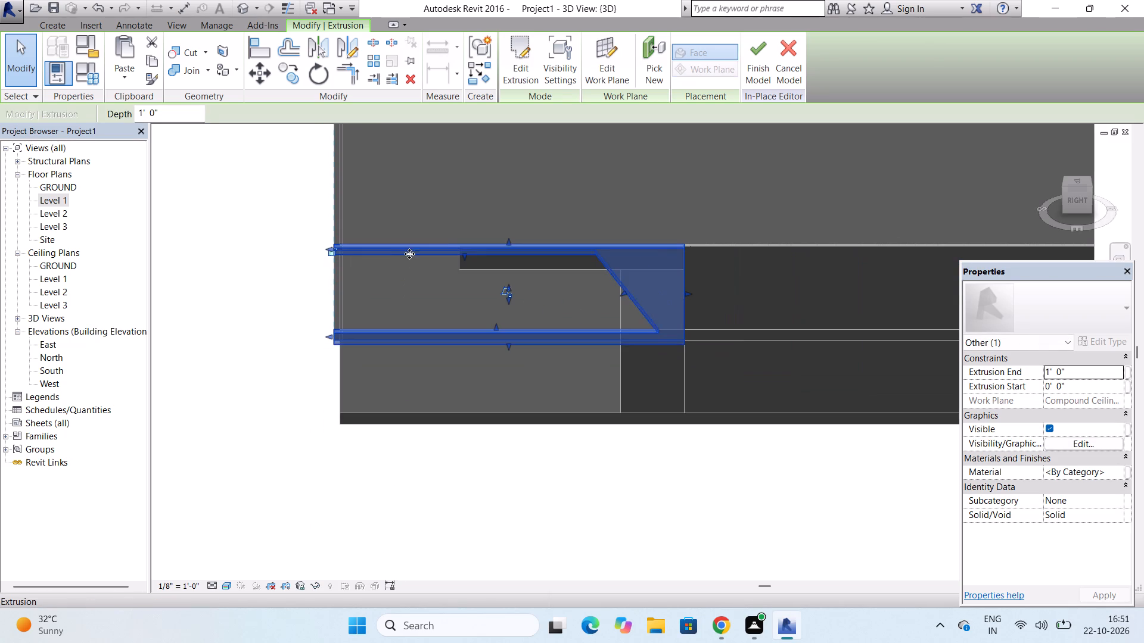
pyautogui.scroll(5, 431, 242)
pyautogui.scroll(2, 492, 285)
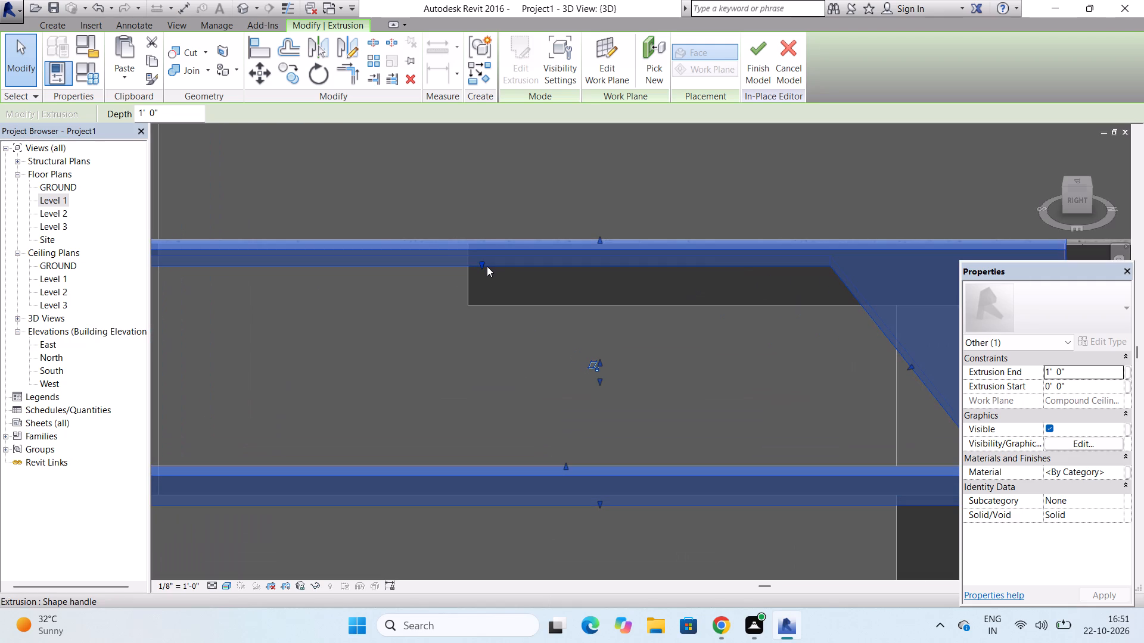
pyautogui.moveTo(480, 264); pyautogui.dragTo(496, 286)
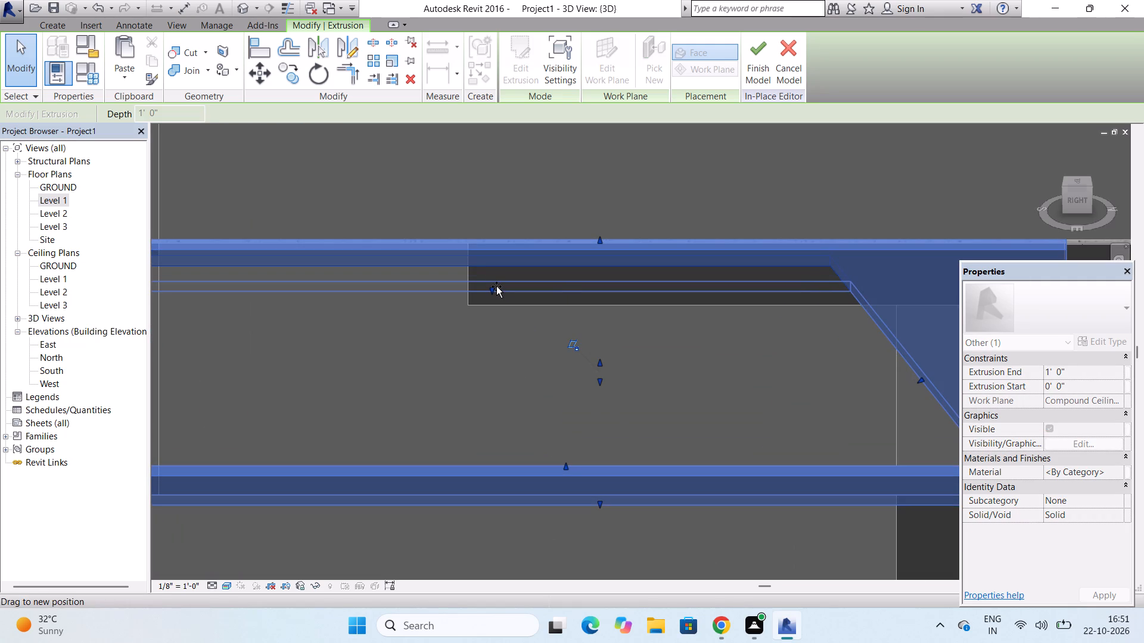
pyautogui.moveTo(496, 286); pyautogui.dragTo(498, 304)
pyautogui.scroll(-7, 464, 266)
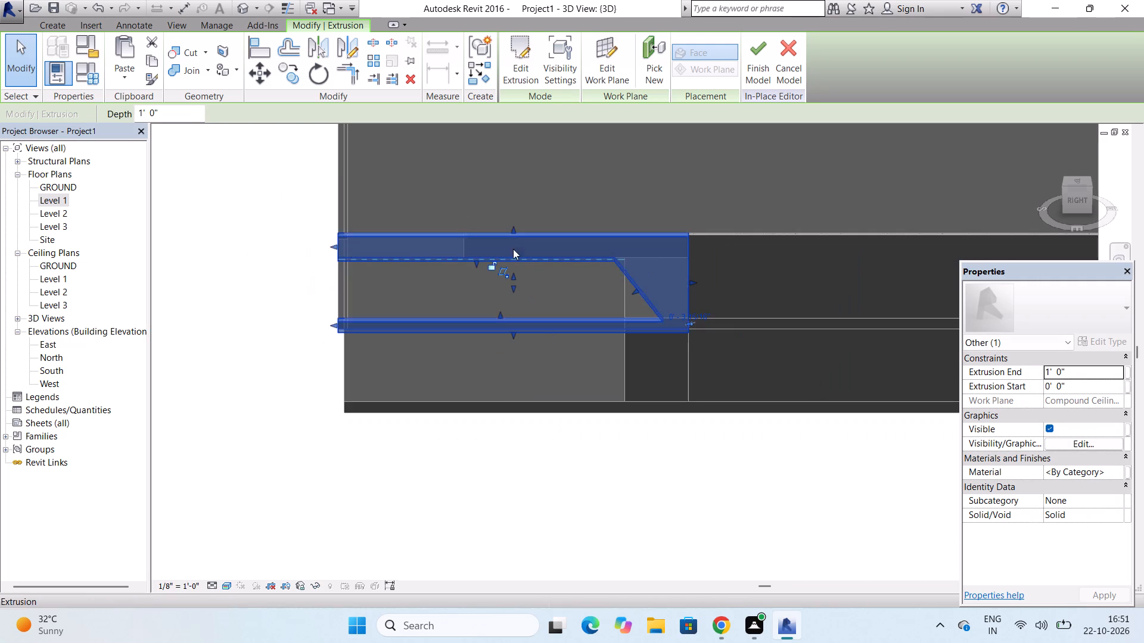
# Dismiss the blank Autodesk notification and finish the Walls 3 in-place model.
pyautogui.scroll(7, 502, 326)
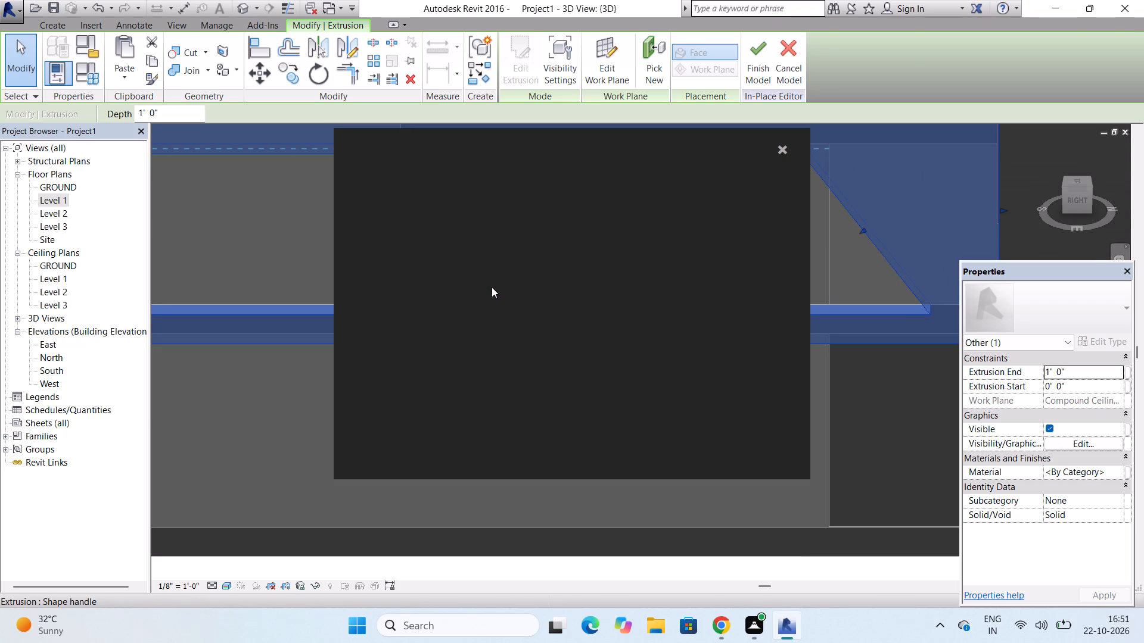
pyautogui.scroll(-4, 492, 287)
pyautogui.click(788, 148)
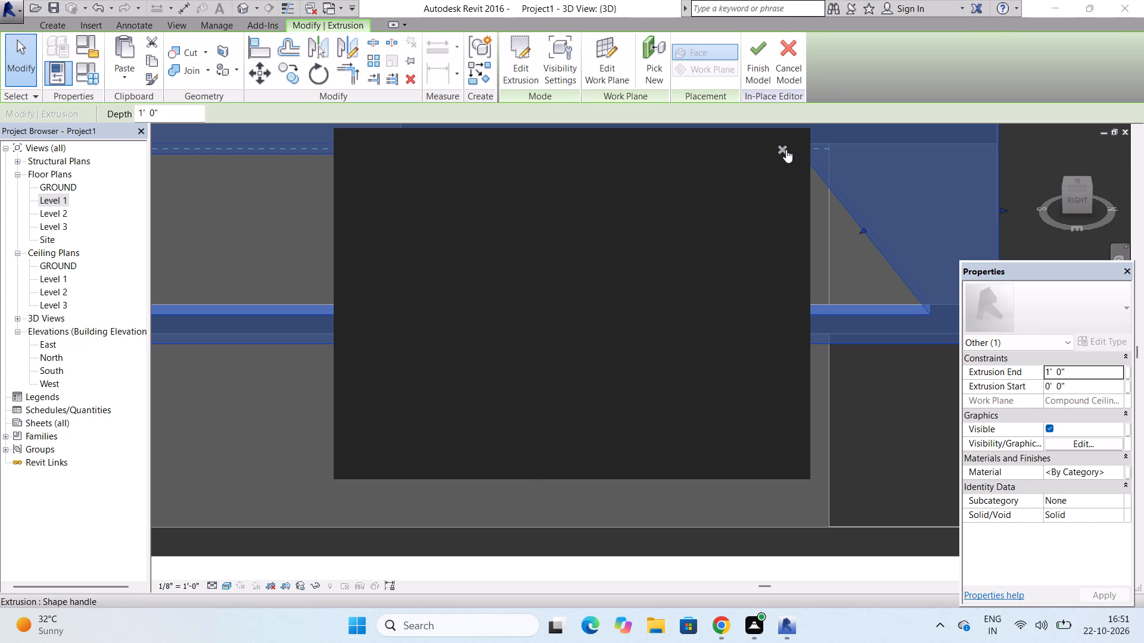
pyautogui.click(754, 80)
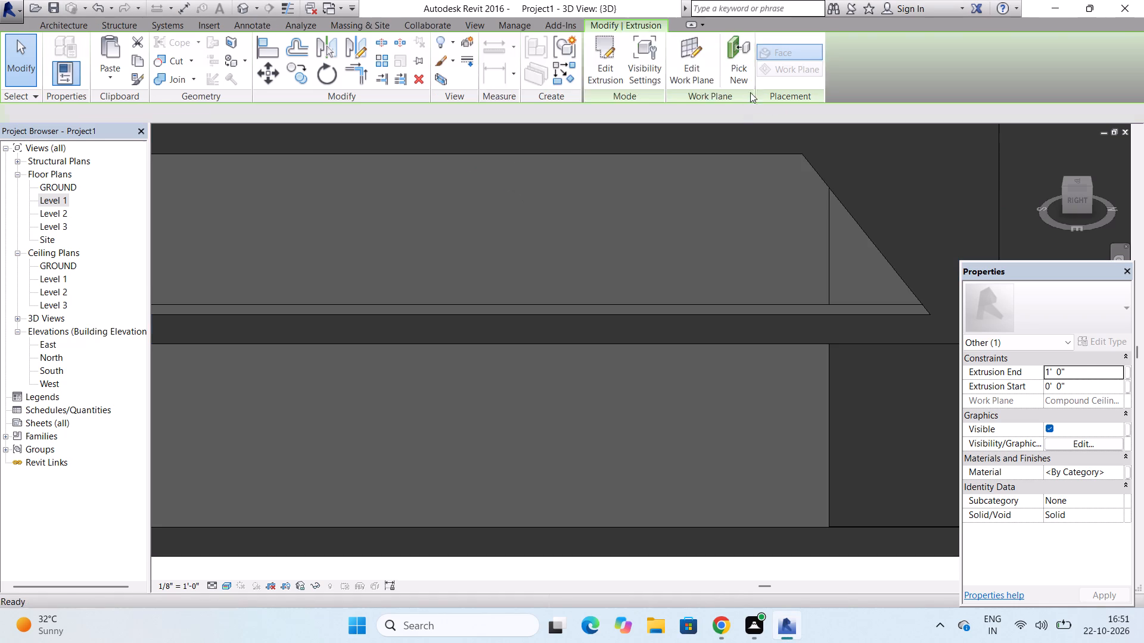
# Shift the Walls 3 frame's sloped inner face toward Walls 2 until the opening ends clear of the wall section behind it.
pyautogui.scroll(-4, 734, 173)
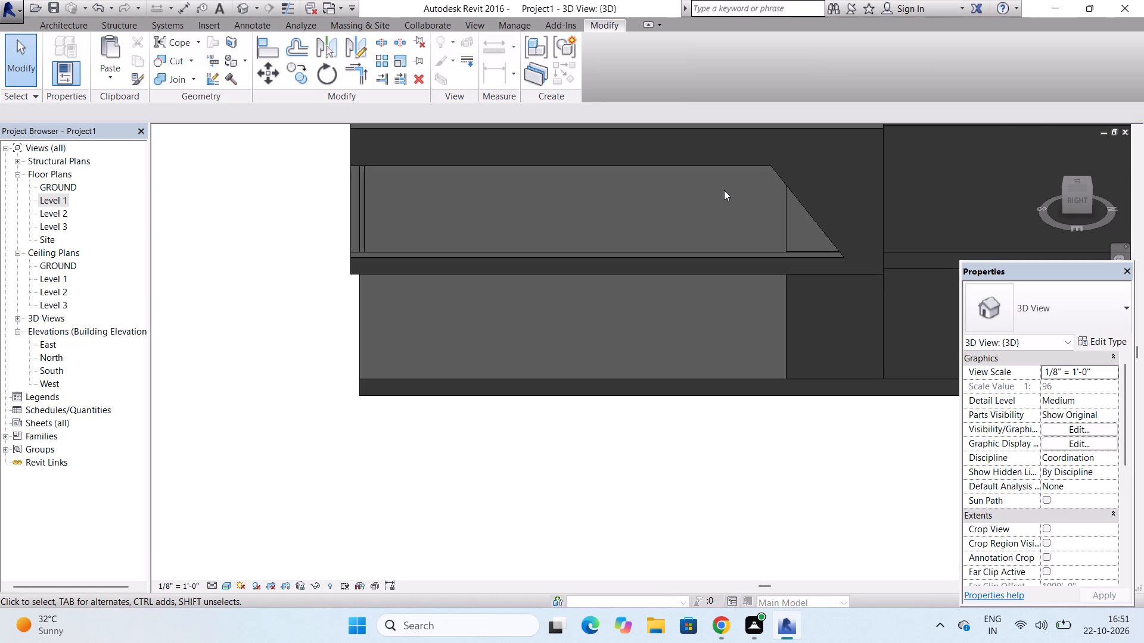
pyautogui.click(783, 182)
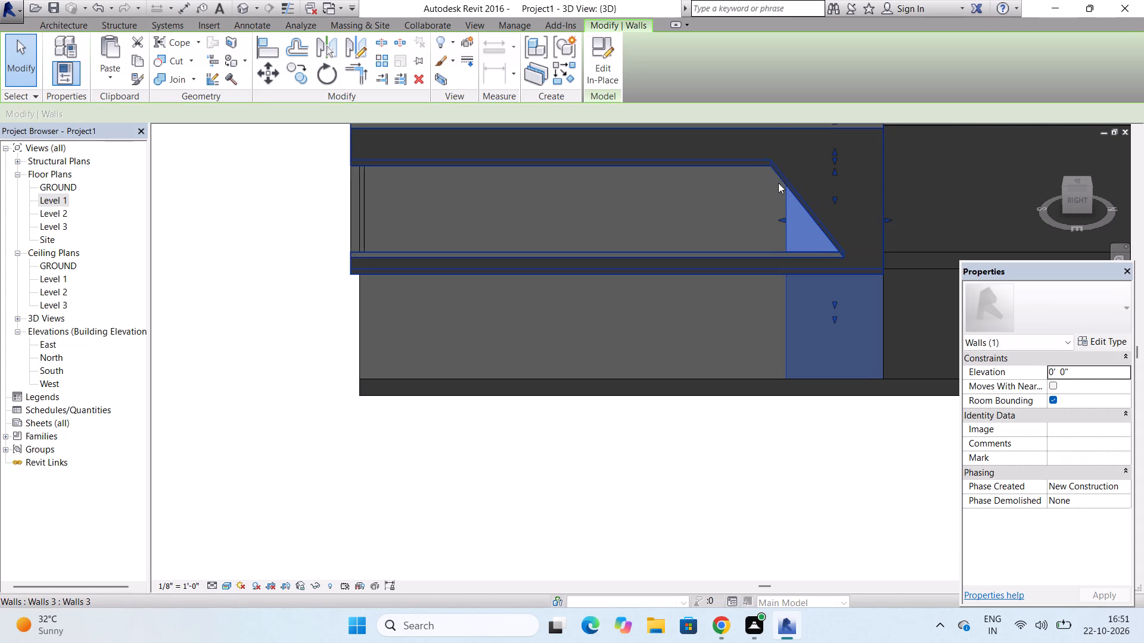
pyautogui.click(778, 171)
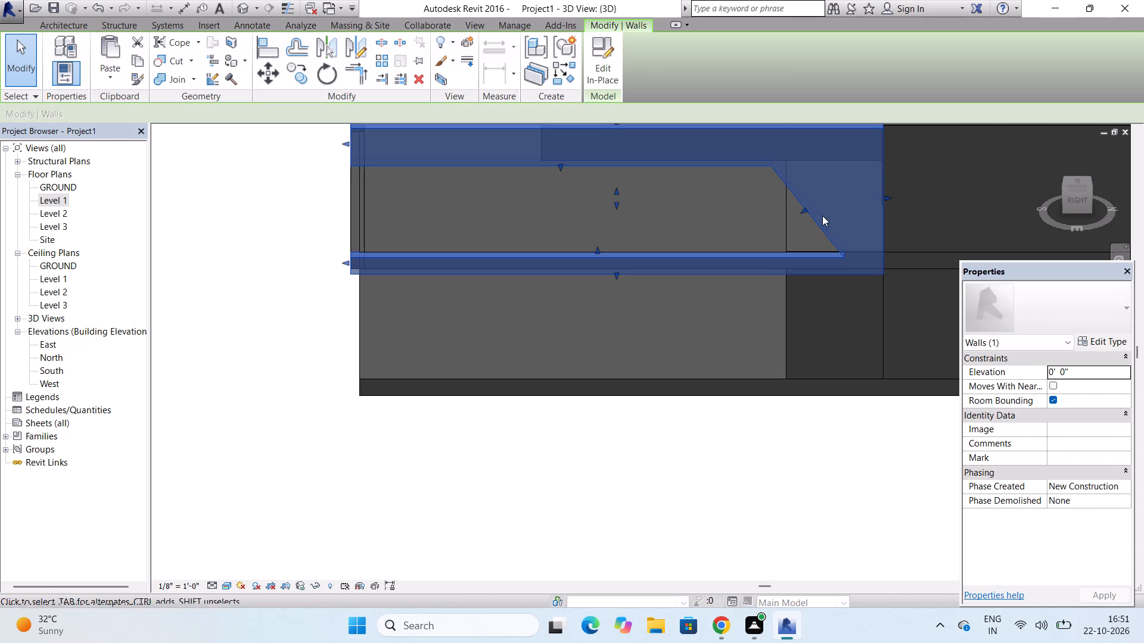
pyautogui.scroll(3, 817, 215)
pyautogui.moveTo(798, 204); pyautogui.dragTo(791, 208)
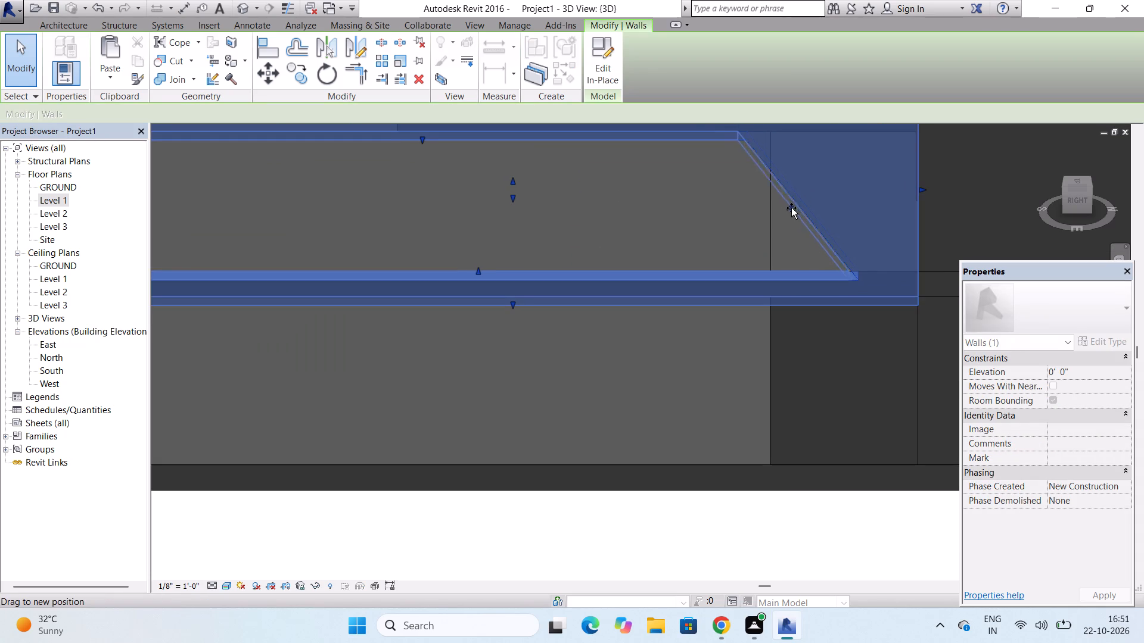
pyautogui.moveTo(791, 208); pyautogui.dragTo(730, 227)
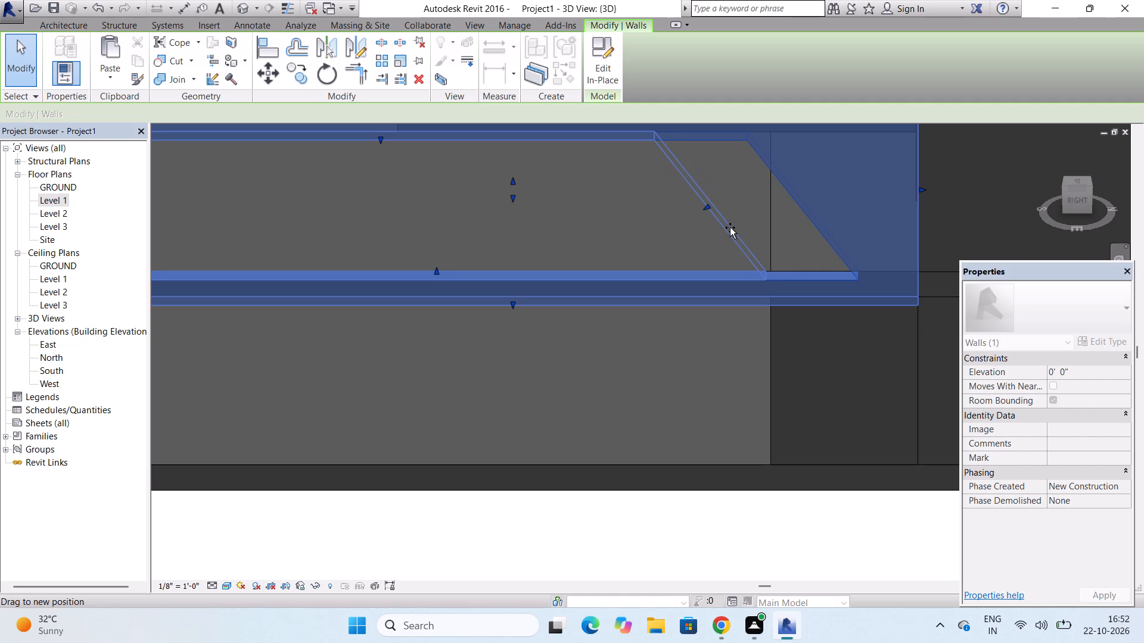
pyautogui.moveTo(730, 227); pyautogui.dragTo(706, 230)
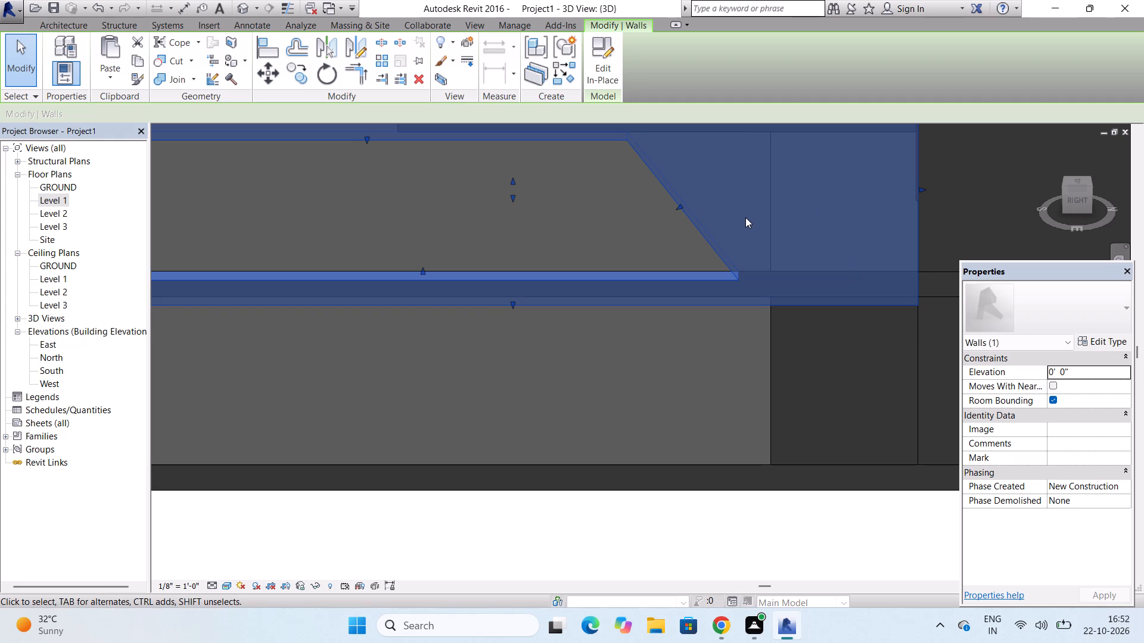
pyautogui.scroll(-5, 745, 217)
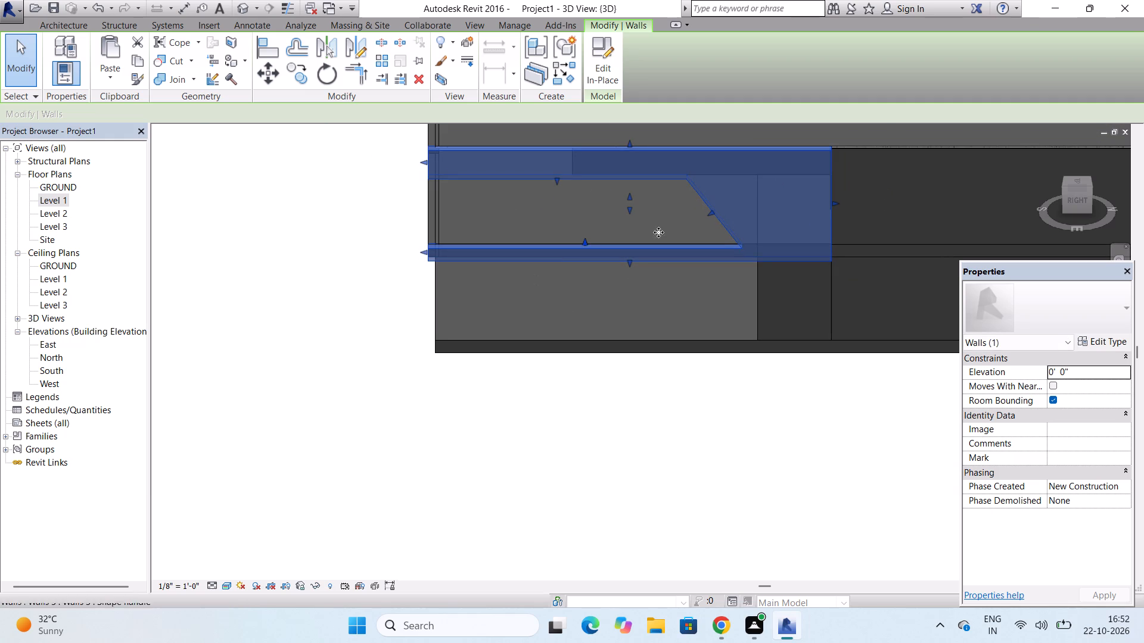
pyautogui.press('Escape')
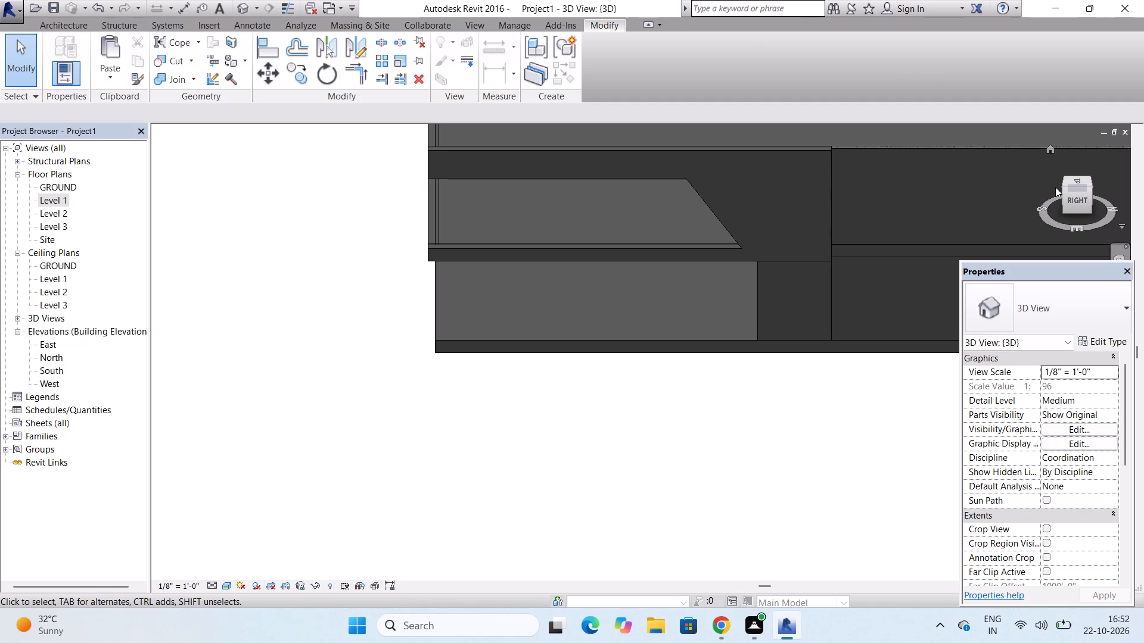
# Lower the underside of the Walls 2 frame's upper arm to the bottom edge of the adjoining end wall.
pyautogui.moveTo(1066, 188); pyautogui.dragTo(172, 189)
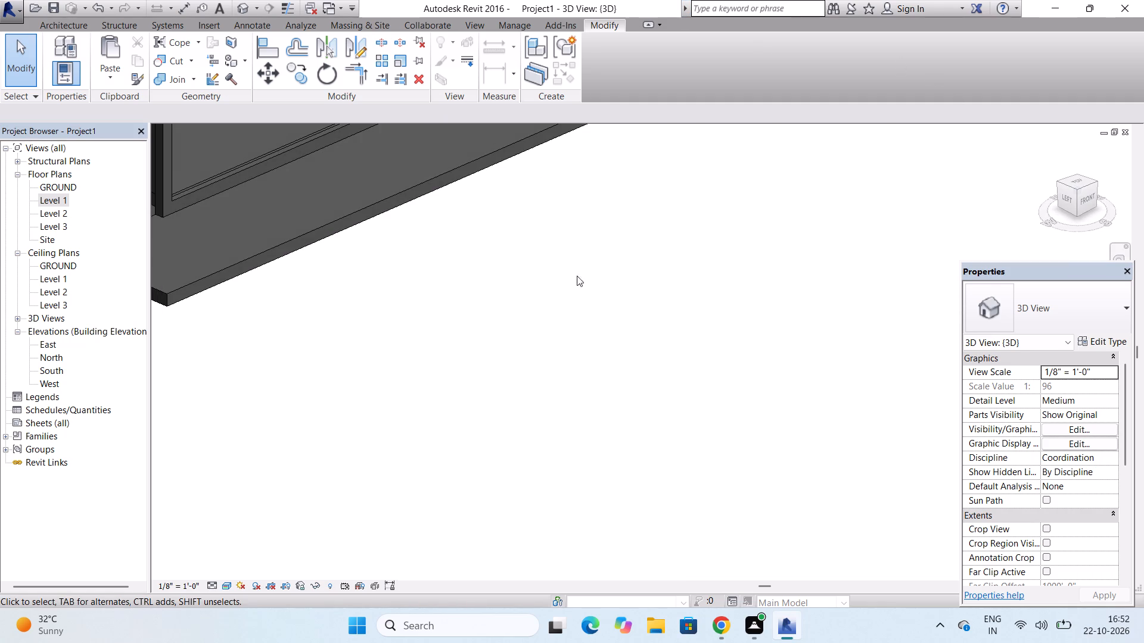
pyautogui.scroll(-7, 438, 349)
pyautogui.scroll(2, 560, 154)
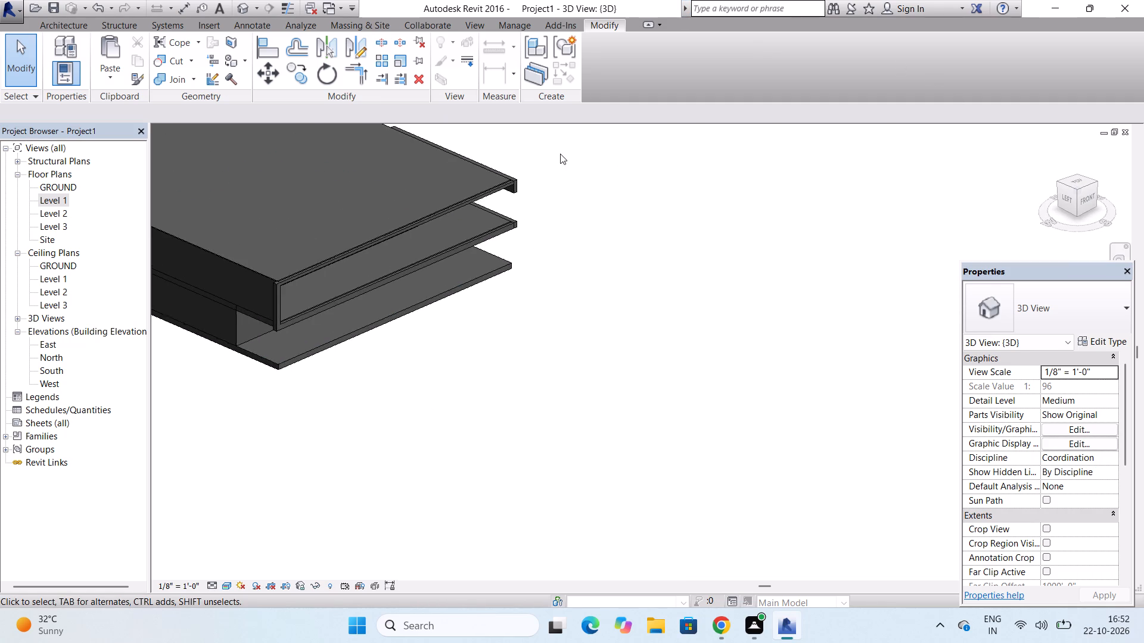
pyautogui.scroll(6, 560, 154)
pyautogui.scroll(6, 442, 223)
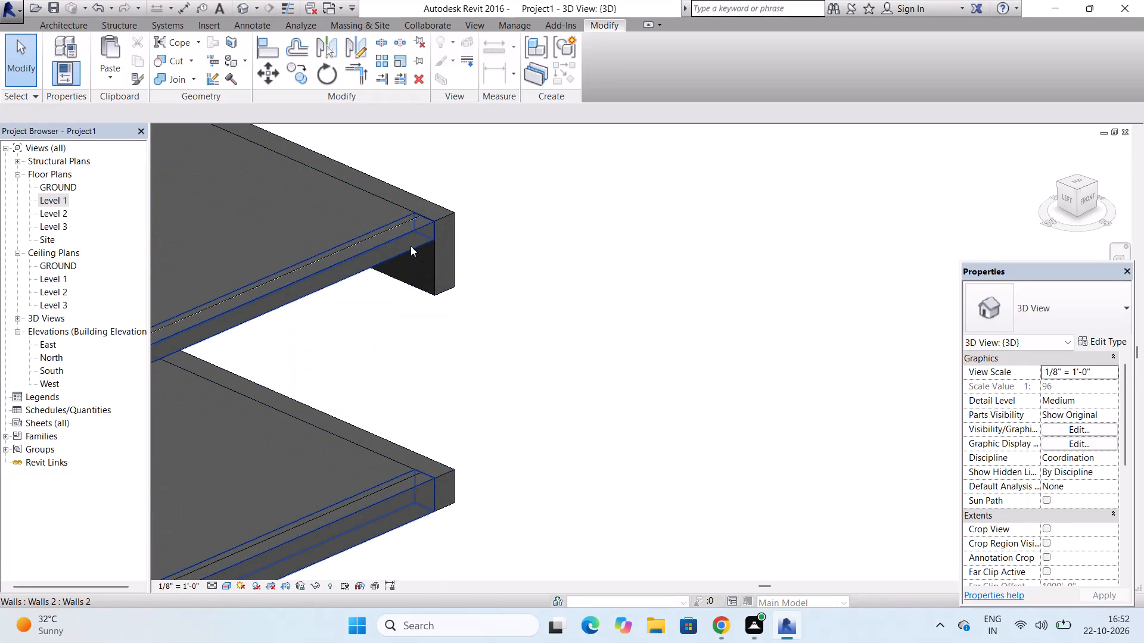
pyautogui.click(411, 246)
pyautogui.scroll(-8, 411, 246)
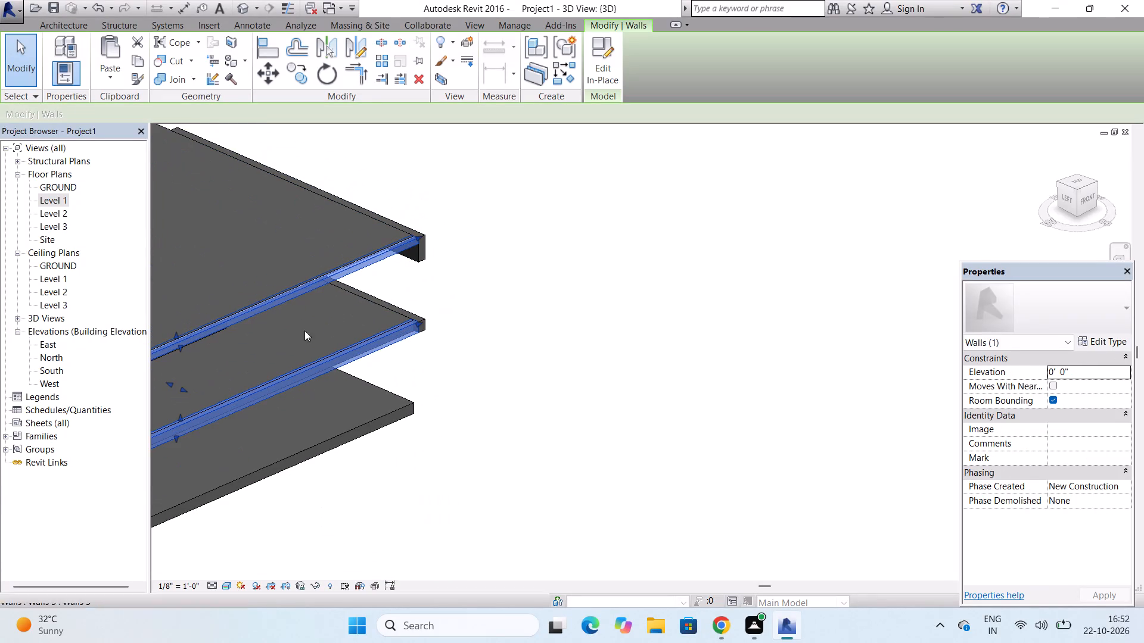
pyautogui.scroll(3, 173, 369)
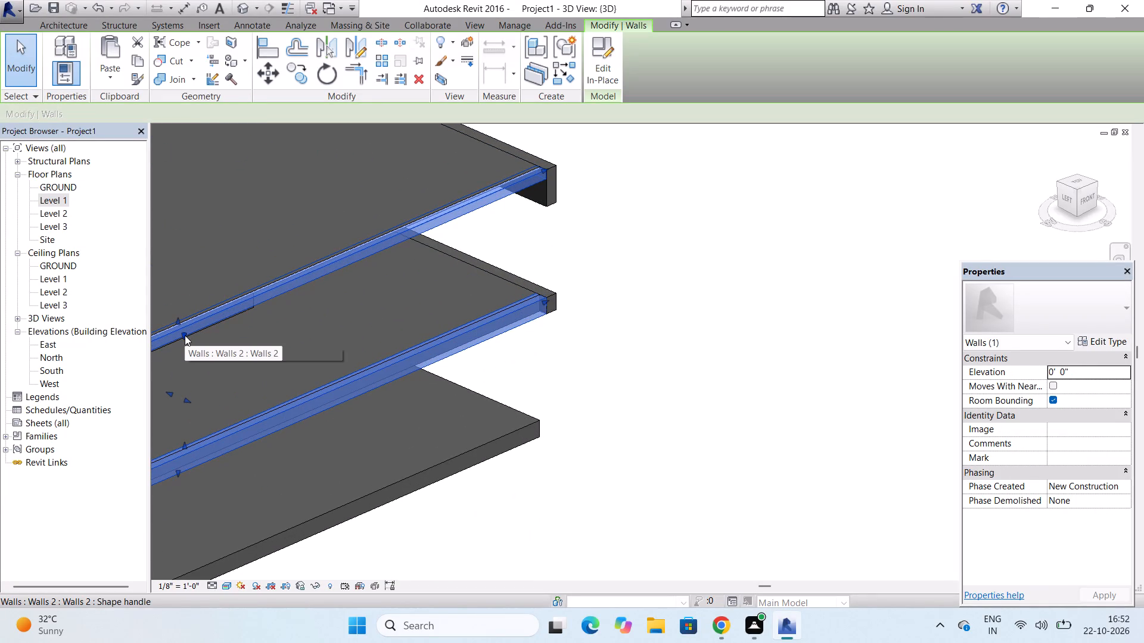
pyautogui.moveTo(185, 335); pyautogui.dragTo(185, 352)
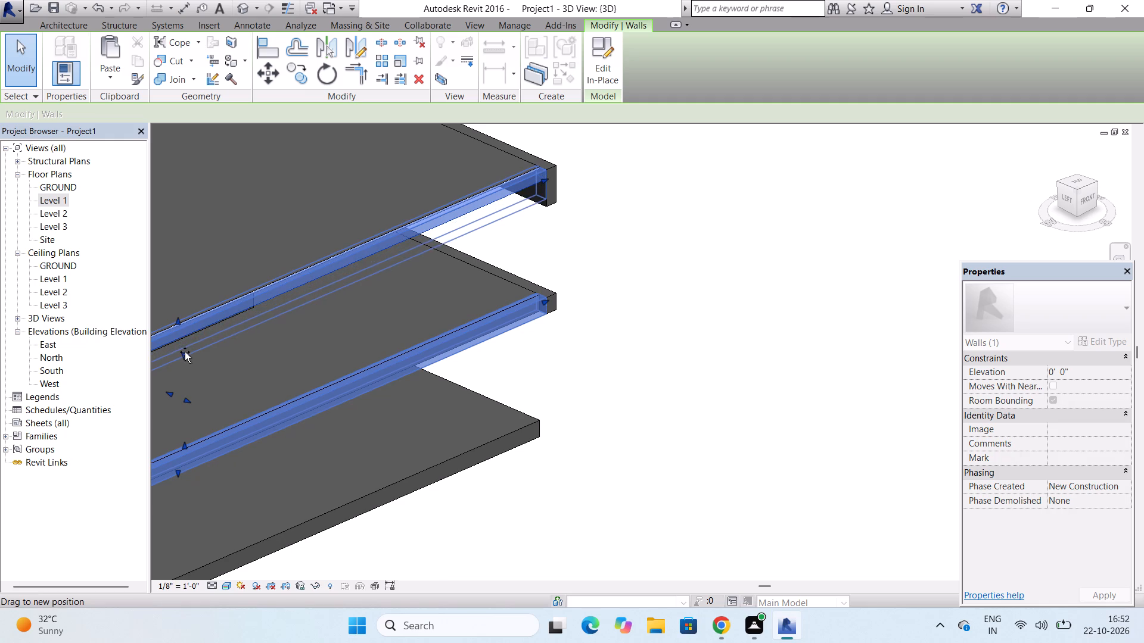
pyautogui.moveTo(185, 352); pyautogui.dragTo(185, 359)
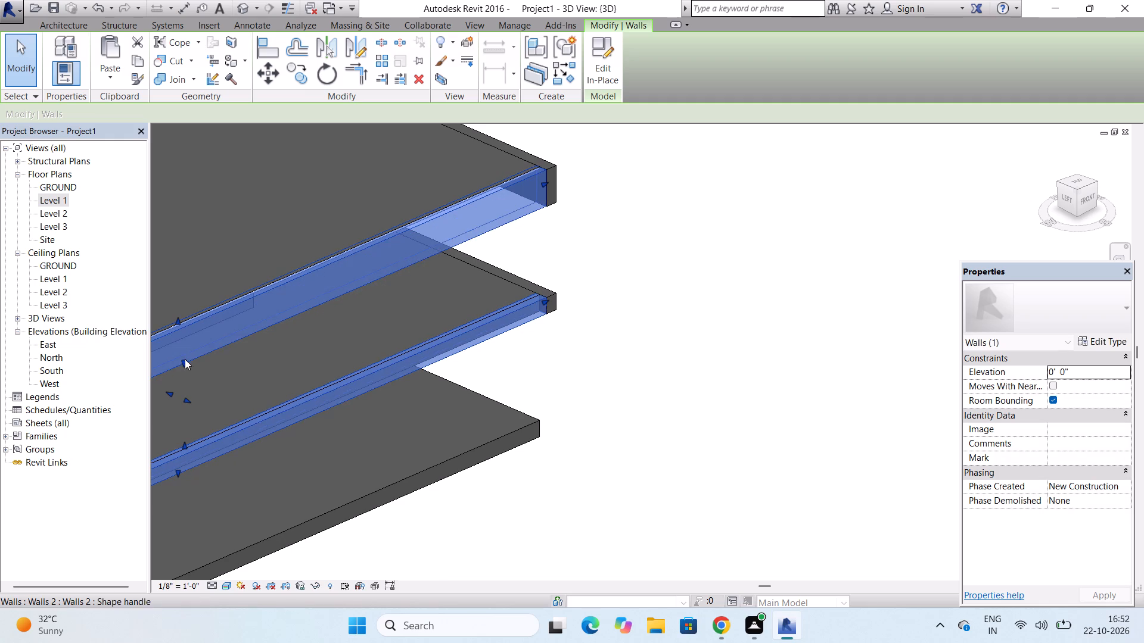
pyautogui.scroll(-4, 436, 242)
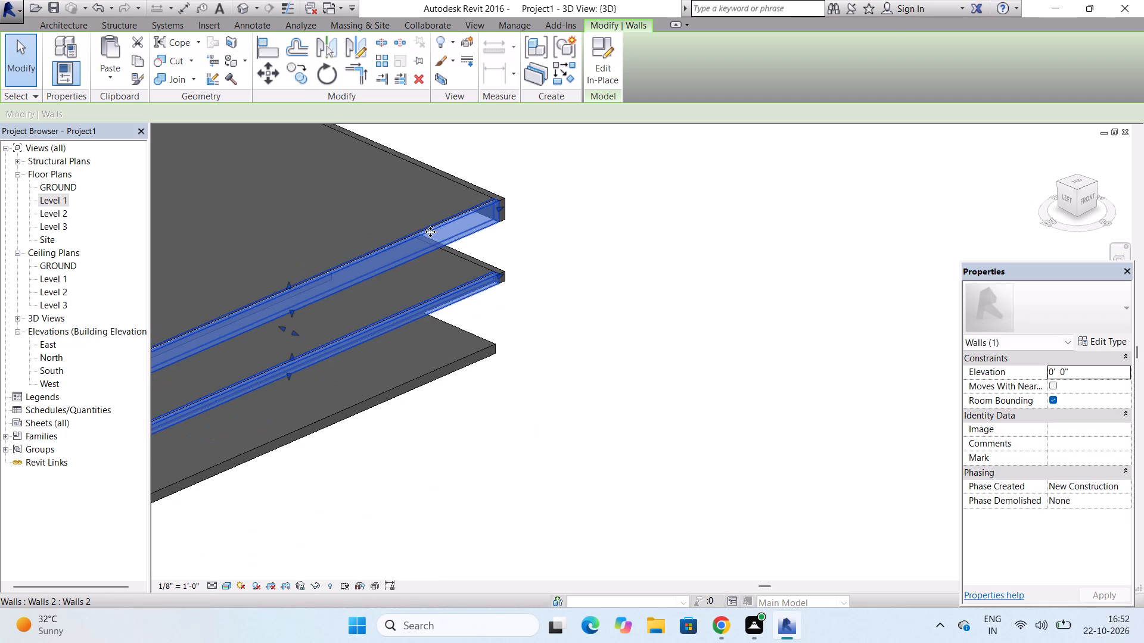
pyautogui.press('Escape')
# Dismiss the blank Autodesk notification and deepen the Walls 2 frame by extending its back face inward to the building wall behind it.
pyautogui.scroll(-6, 428, 229)
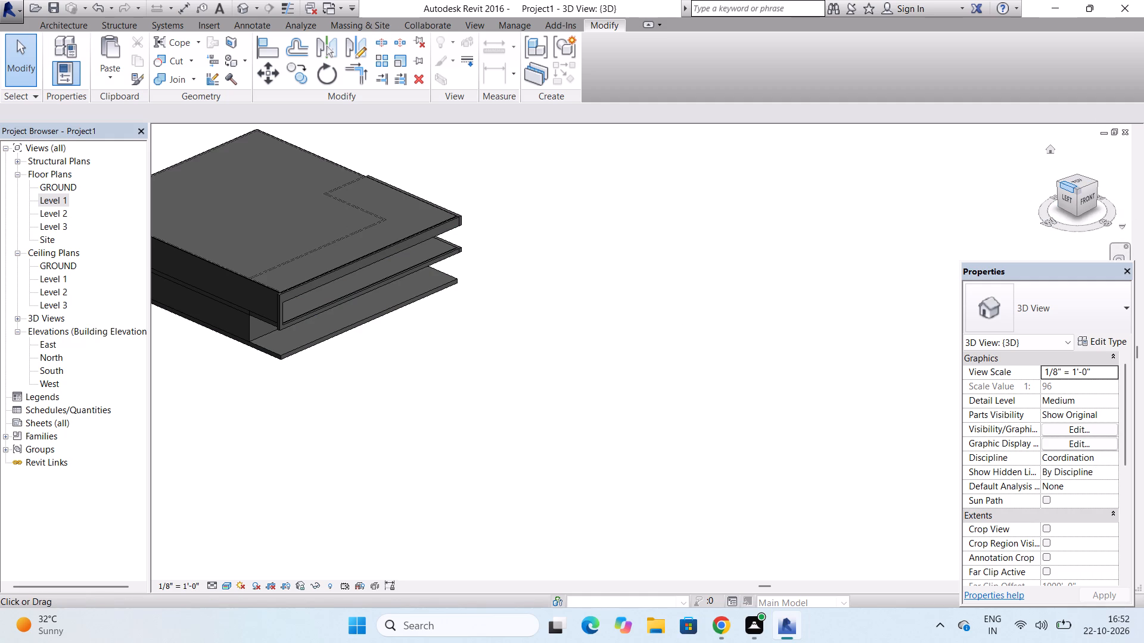
pyautogui.moveTo(1077, 190); pyautogui.dragTo(1032, 162)
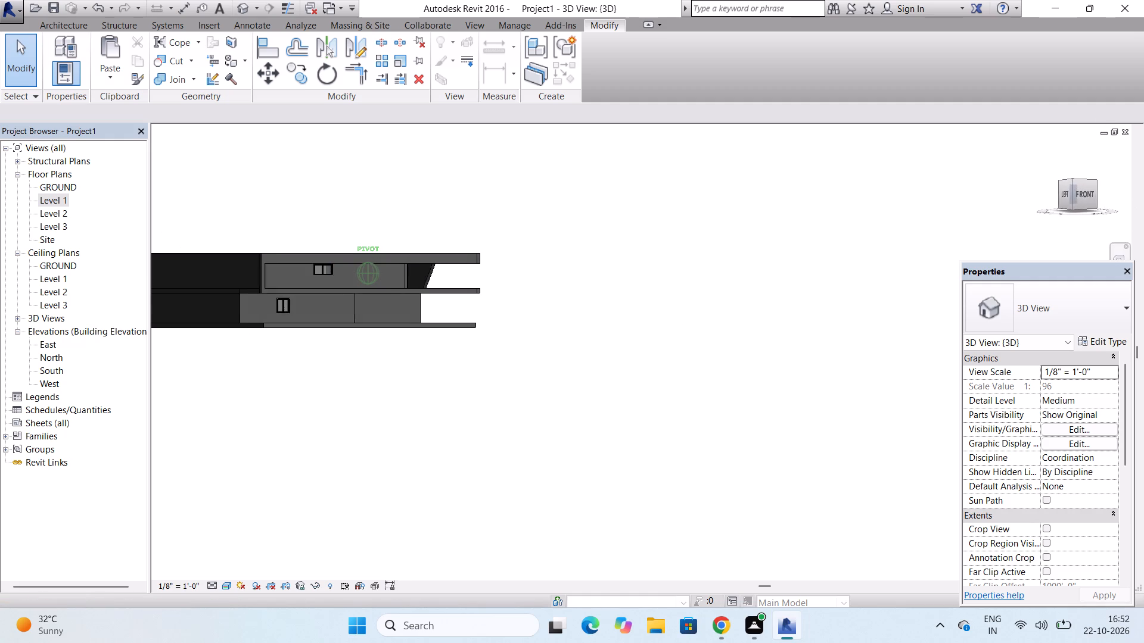
pyautogui.moveTo(1032, 162); pyautogui.dragTo(809, 156)
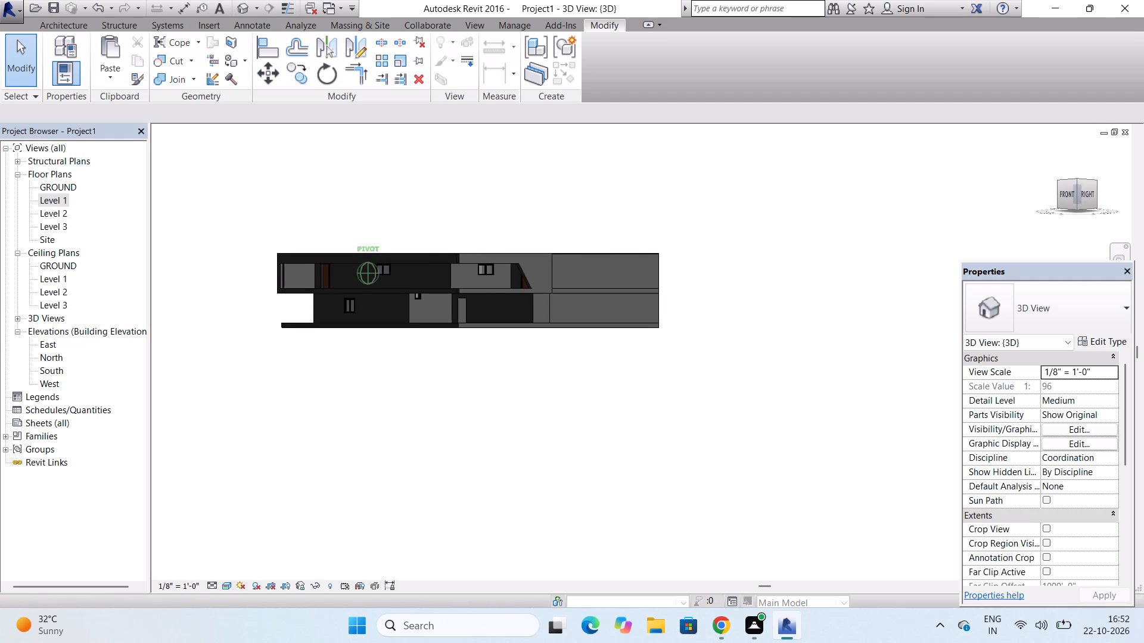
pyautogui.moveTo(809, 156); pyautogui.dragTo(785, 566)
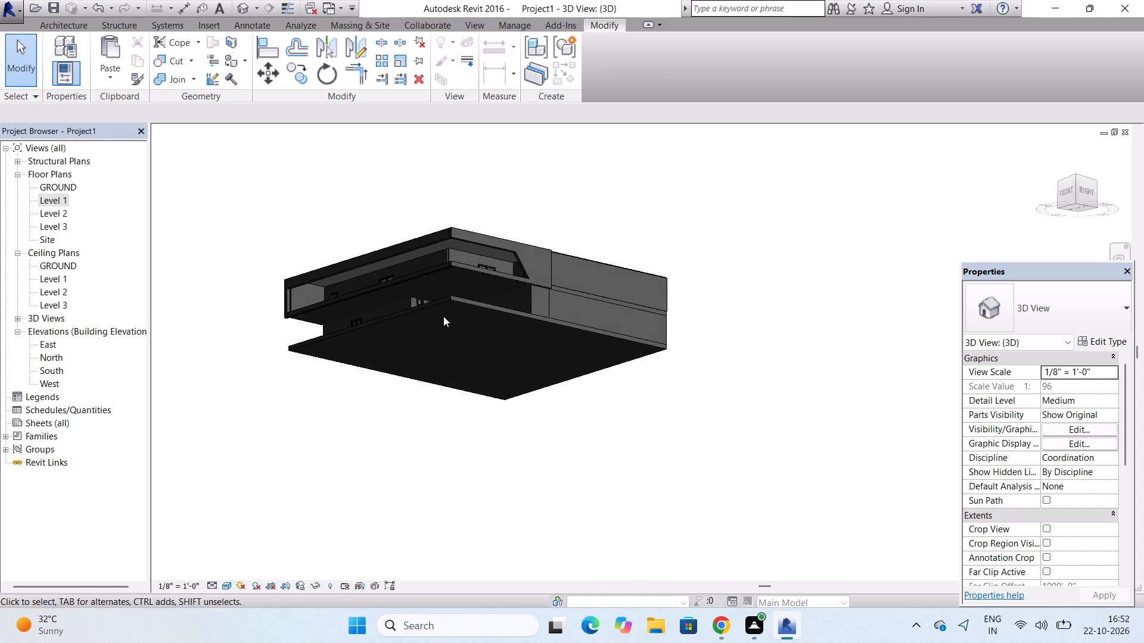
pyautogui.scroll(10, 460, 238)
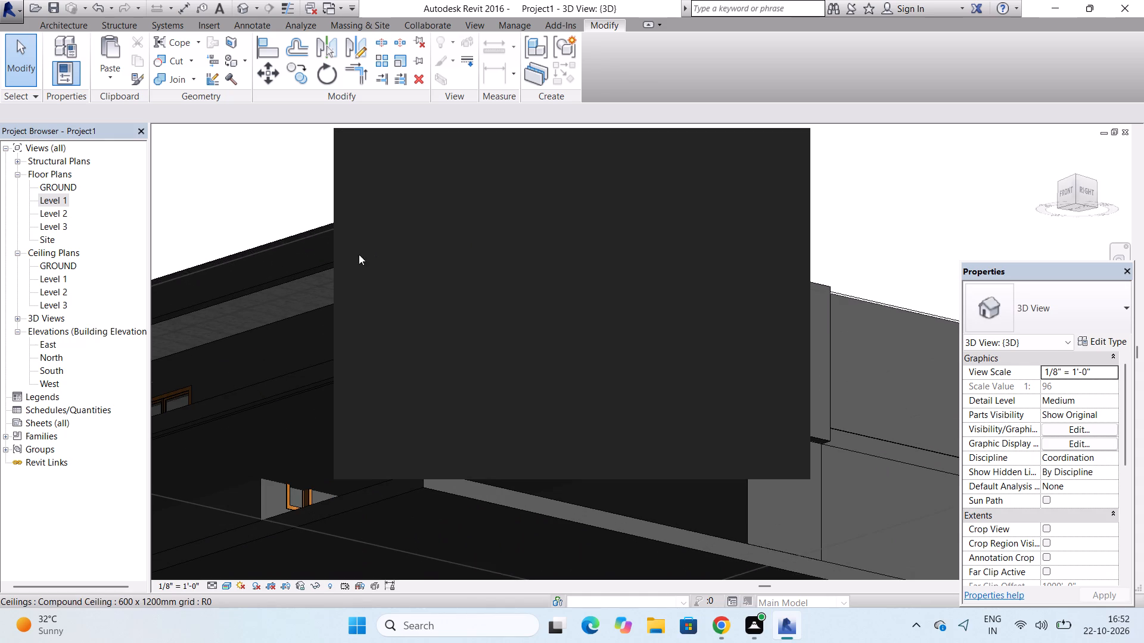
pyautogui.click(218, 298)
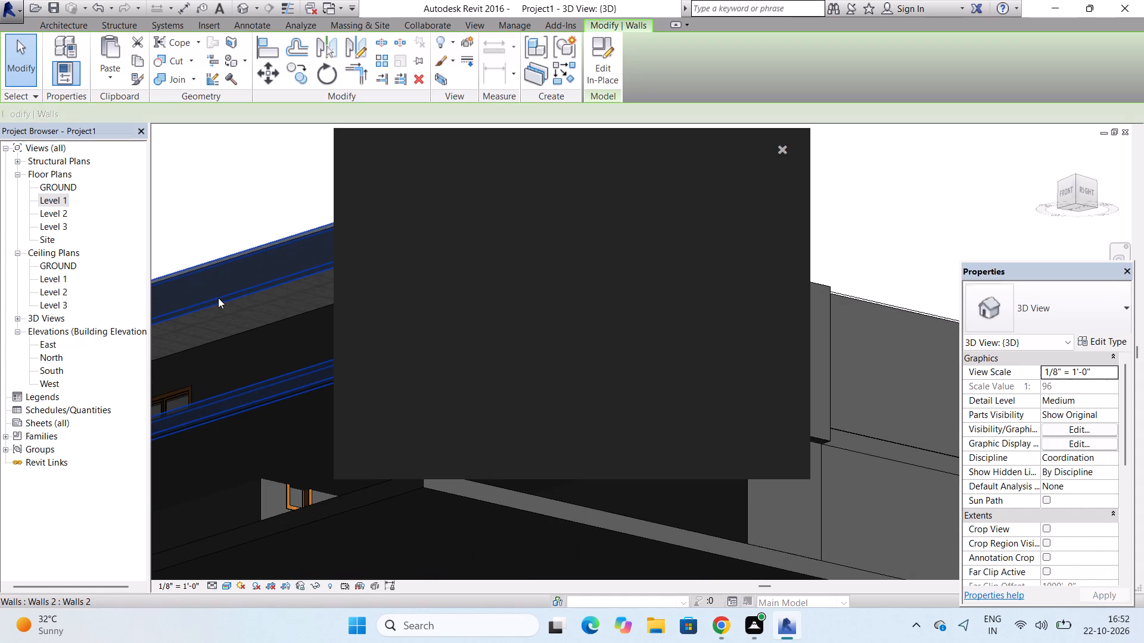
pyautogui.scroll(-3, 293, 285)
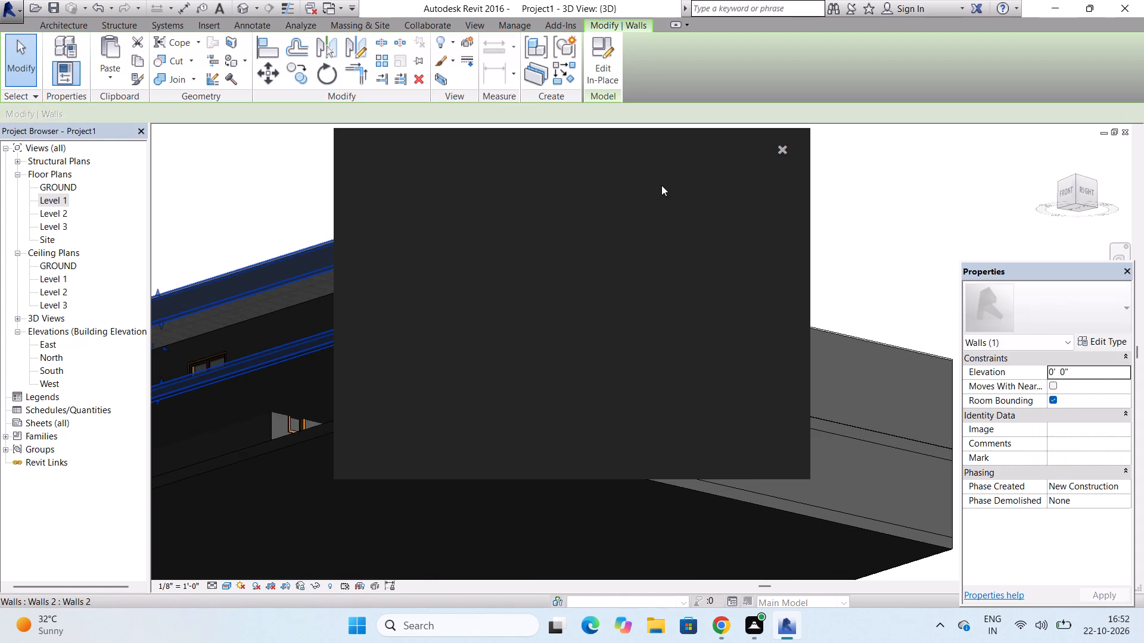
pyautogui.click(786, 145)
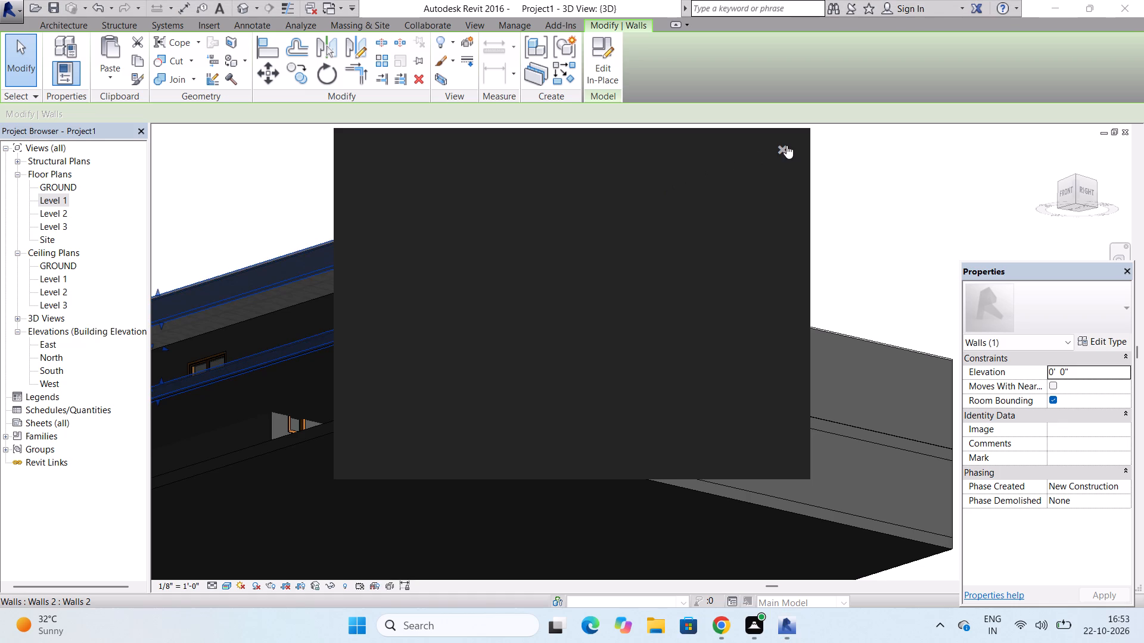
pyautogui.scroll(-3, 376, 294)
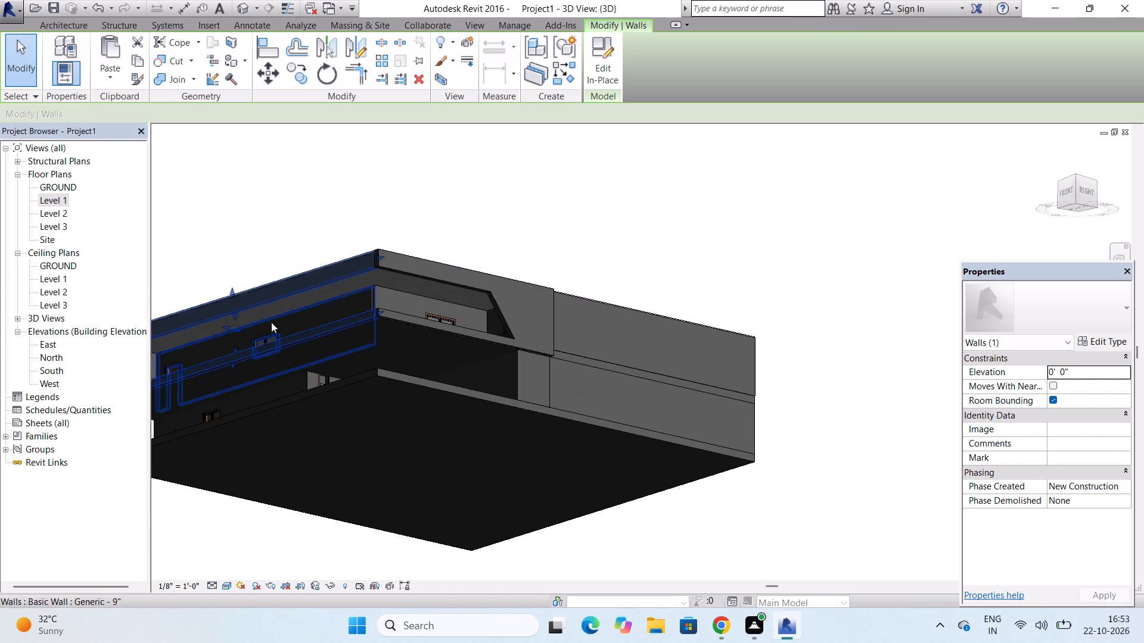
pyautogui.scroll(10, 238, 333)
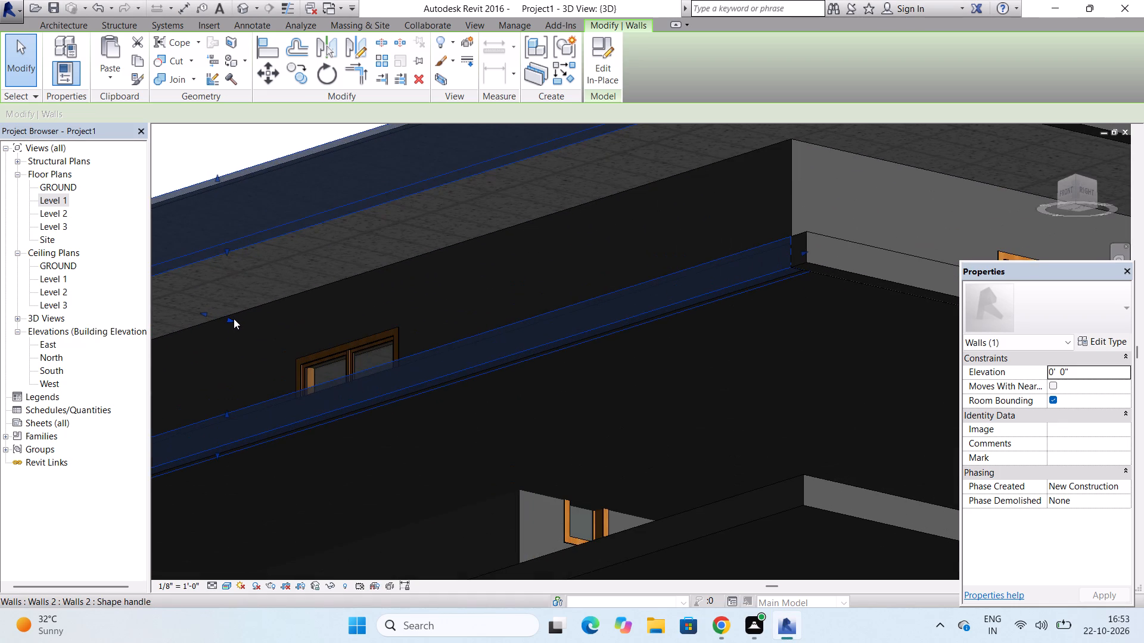
pyautogui.moveTo(229, 319); pyautogui.dragTo(274, 324)
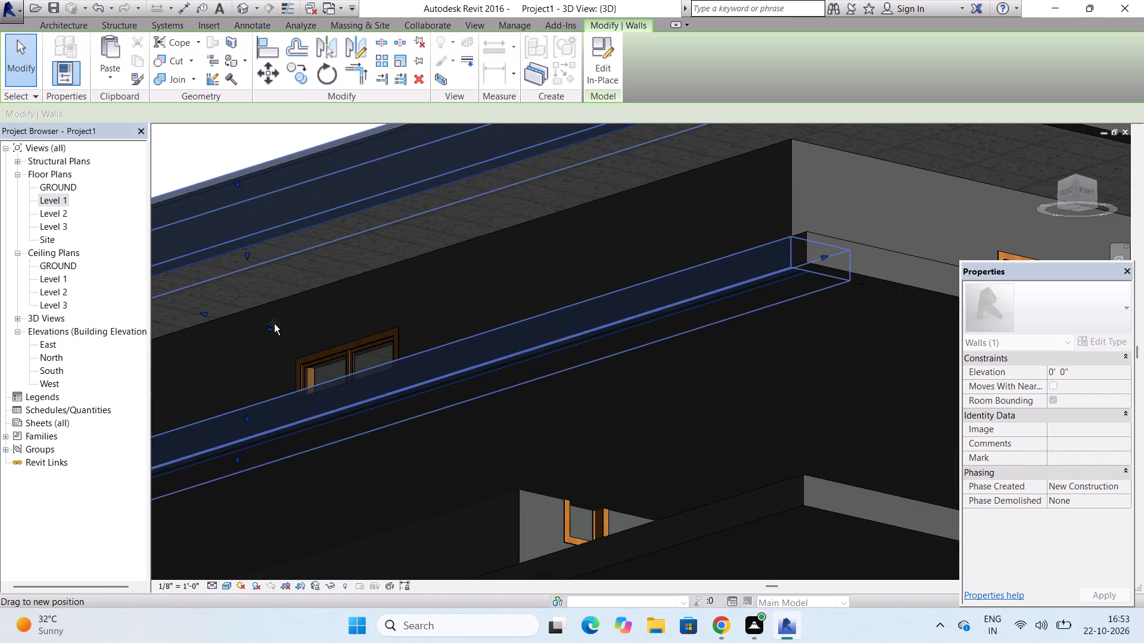
pyautogui.moveTo(274, 324); pyautogui.dragTo(334, 366)
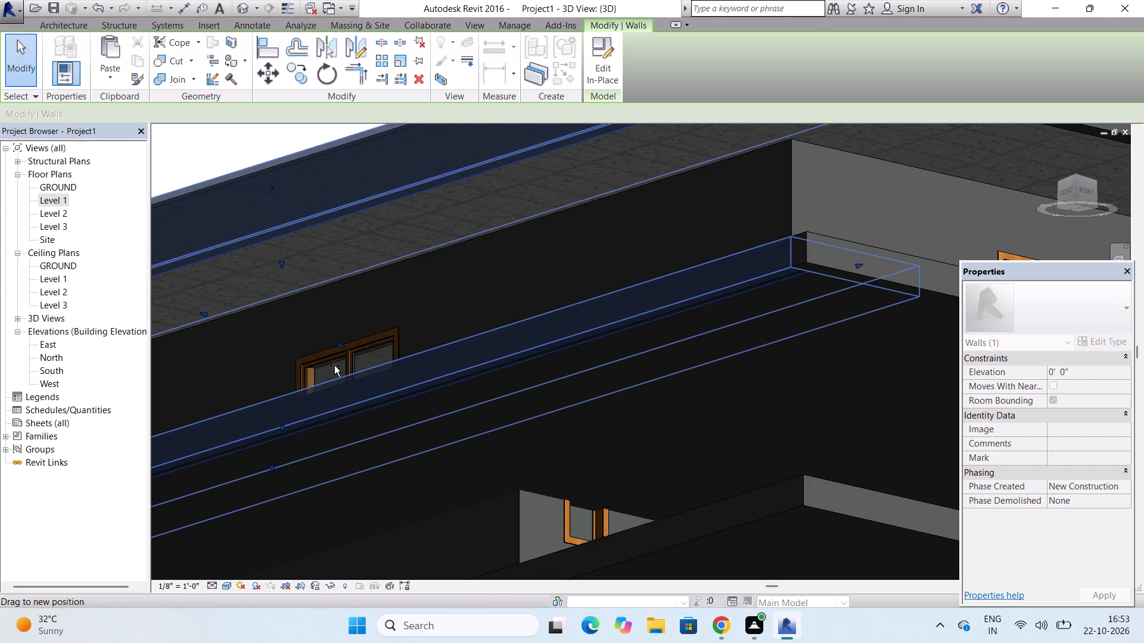
pyautogui.moveTo(334, 366); pyautogui.dragTo(339, 369)
# Deepen the Walls 3 frame by extending its back face inward to the building wall behind its opening.
pyautogui.scroll(-3, 318, 298)
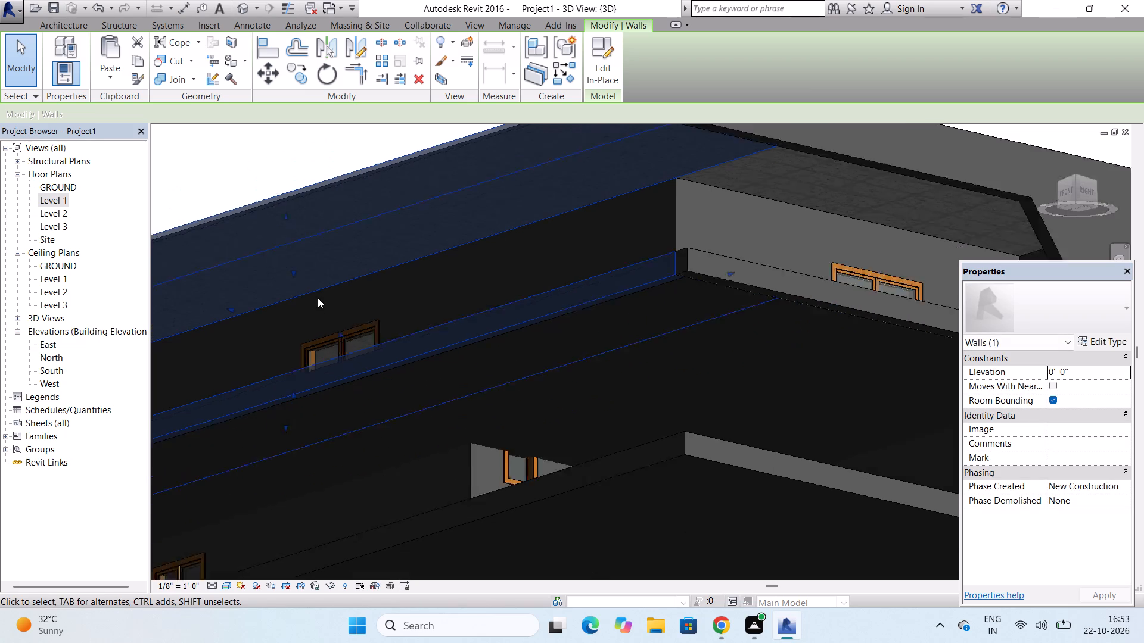
pyautogui.scroll(-2, 318, 298)
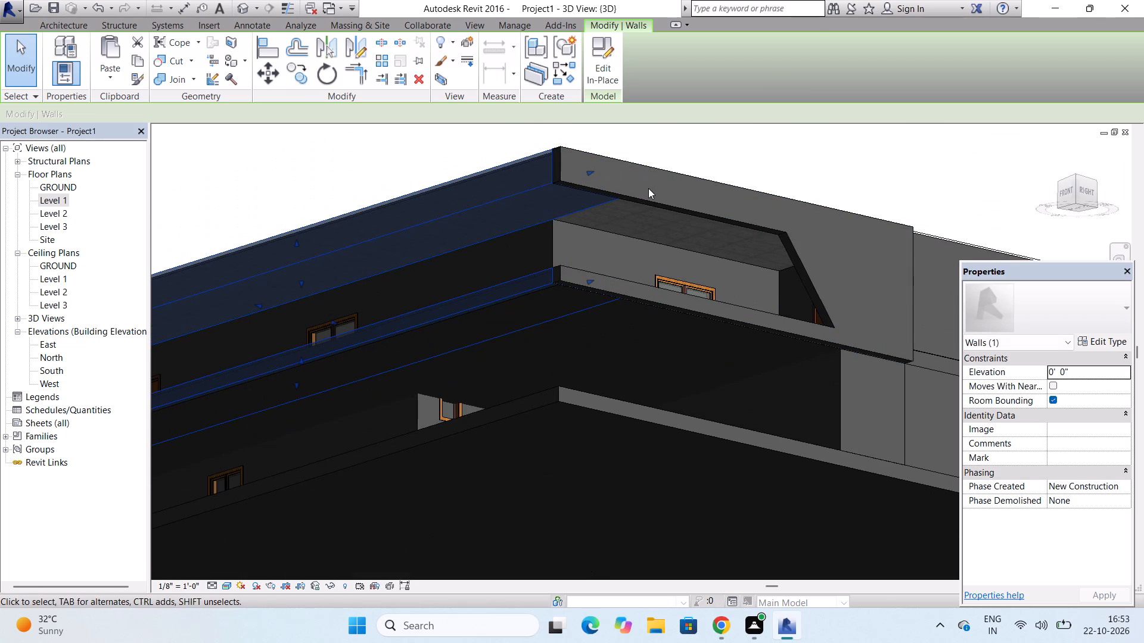
pyautogui.click(647, 195)
pyautogui.scroll(3, 675, 226)
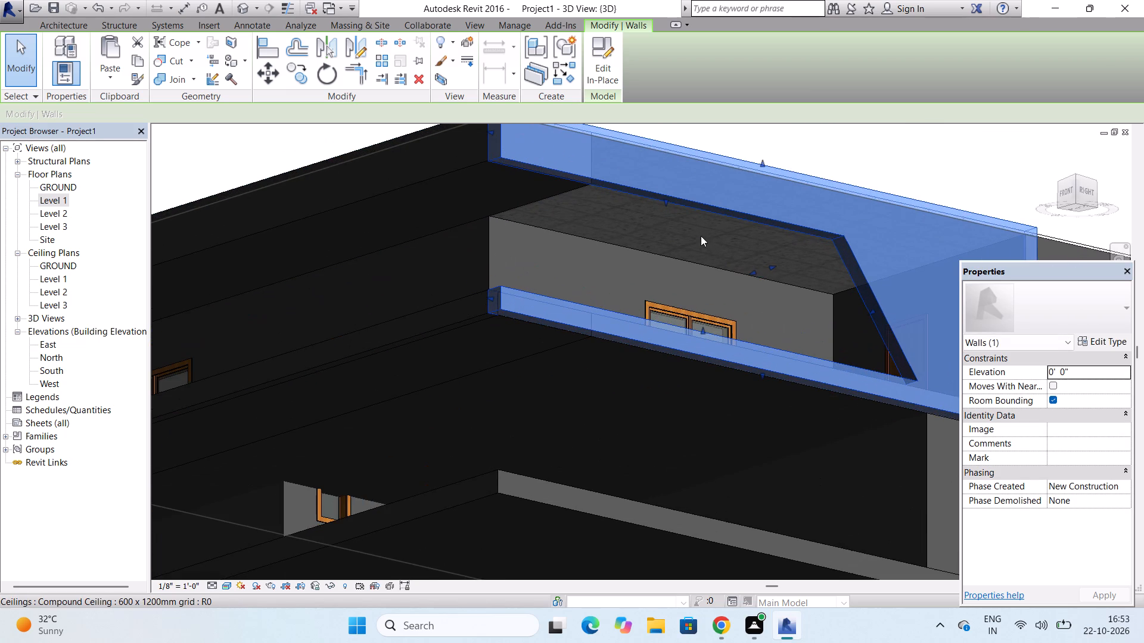
pyautogui.moveTo(754, 272); pyautogui.dragTo(738, 274)
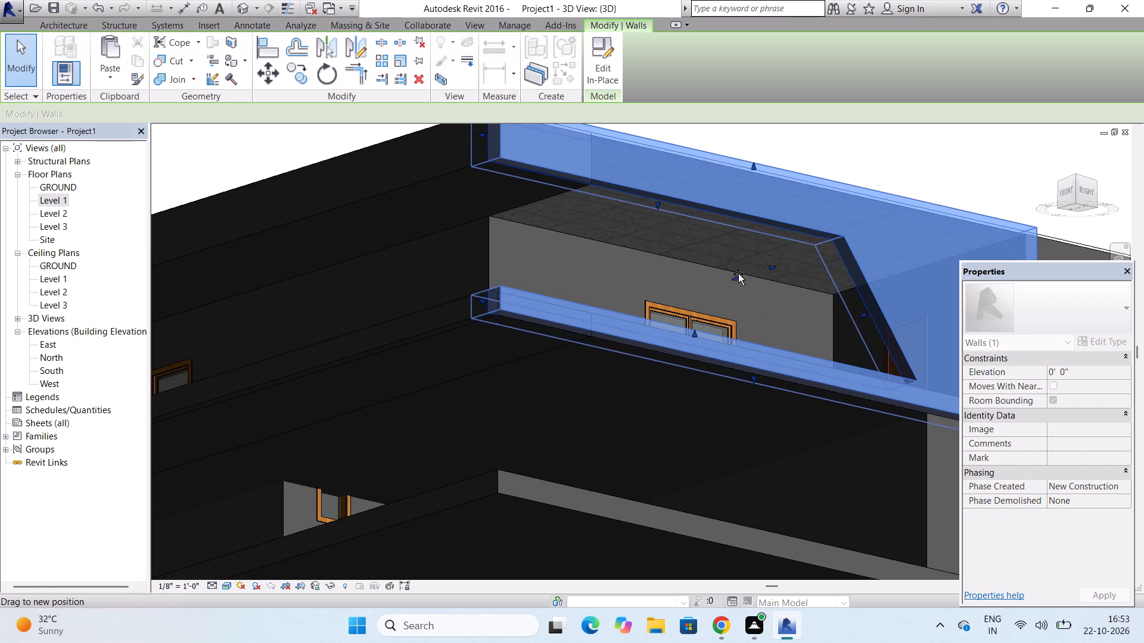
pyautogui.moveTo(738, 274); pyautogui.dragTo(666, 321)
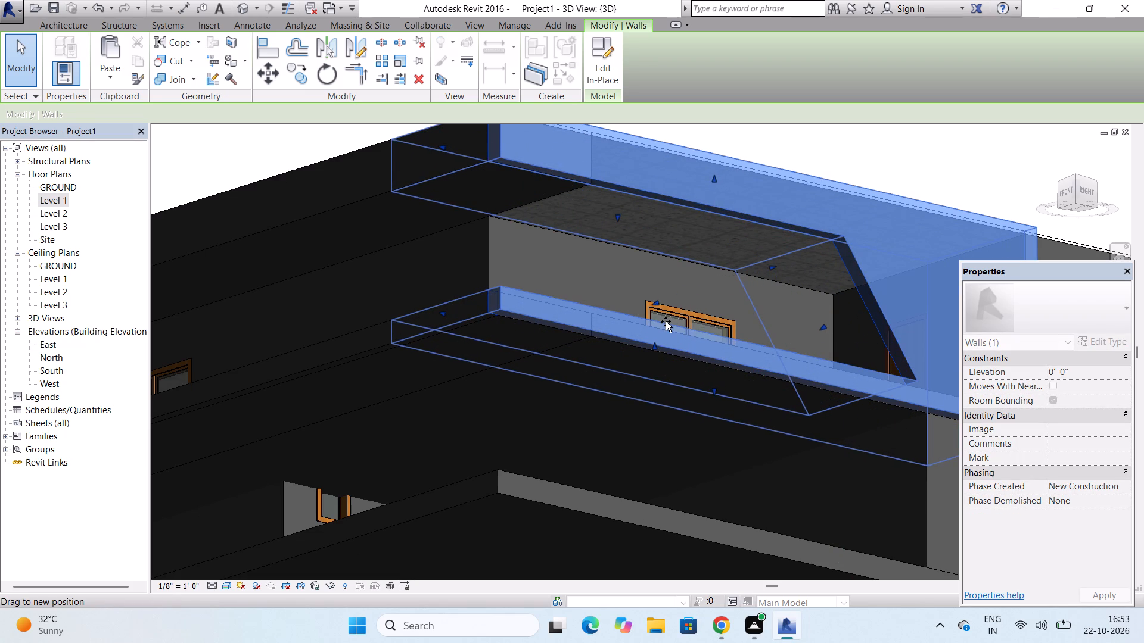
pyautogui.moveTo(666, 321); pyautogui.dragTo(663, 323)
pyautogui.scroll(-5, 613, 295)
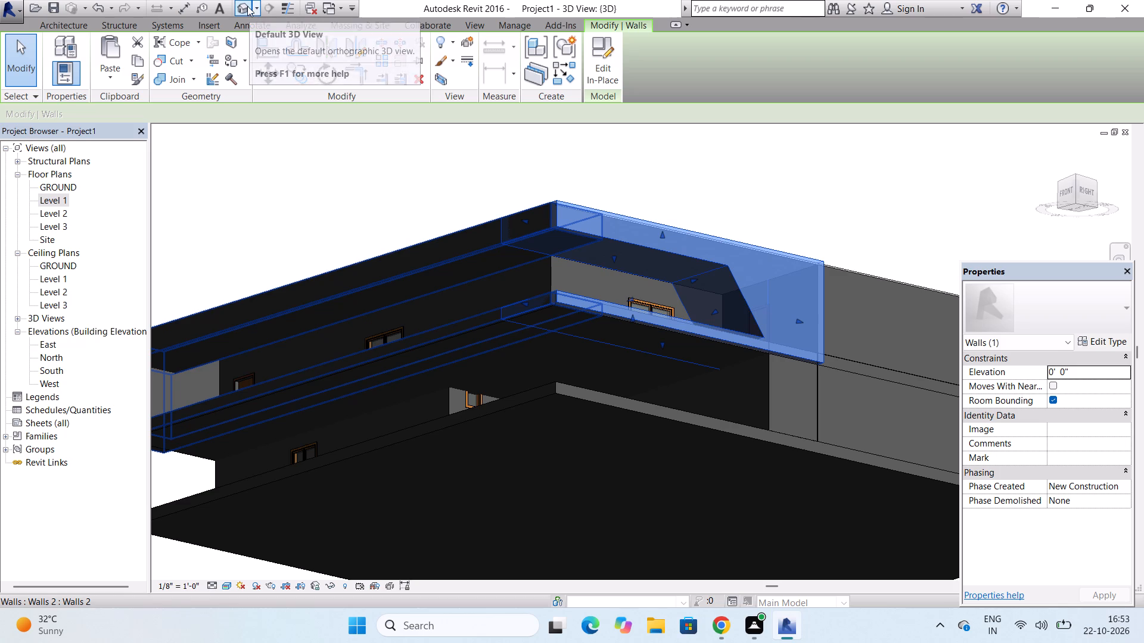
pyautogui.press('Escape')
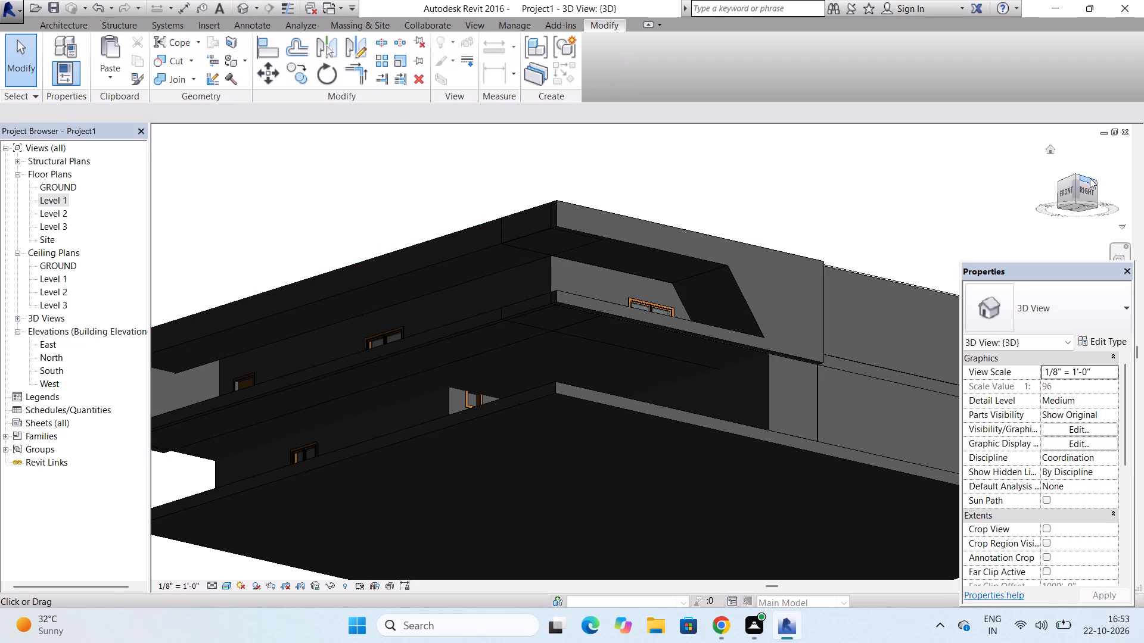
# Raise the top face of the Walls 3 frame well above the roof surface to form a parapet.
pyautogui.moveTo(1059, 182); pyautogui.dragTo(1071, 238)
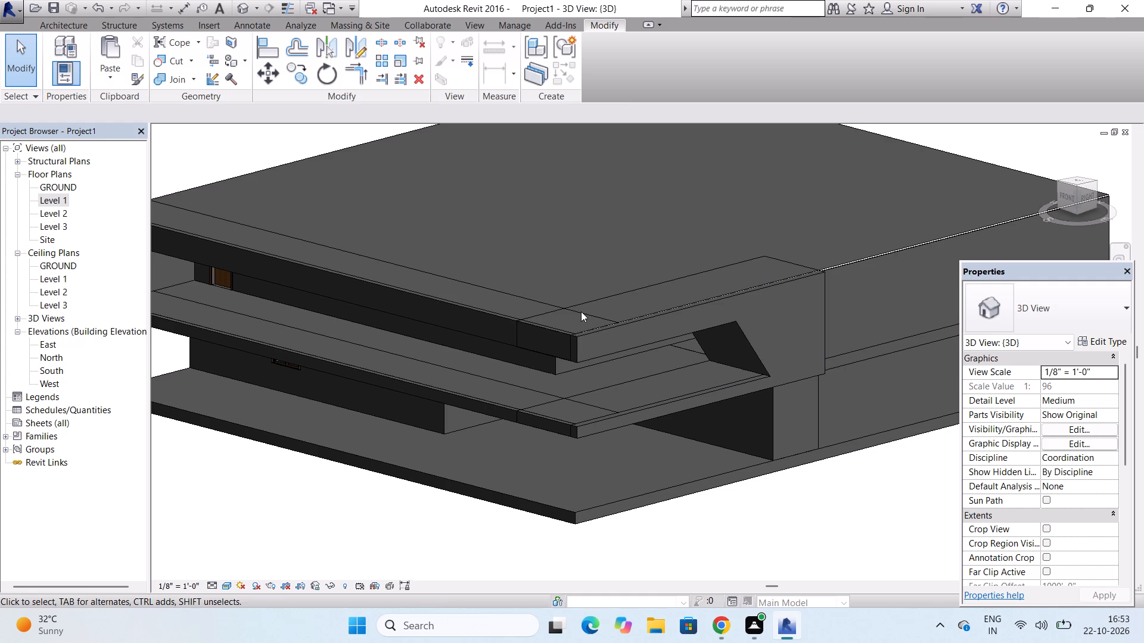
pyautogui.click(530, 327)
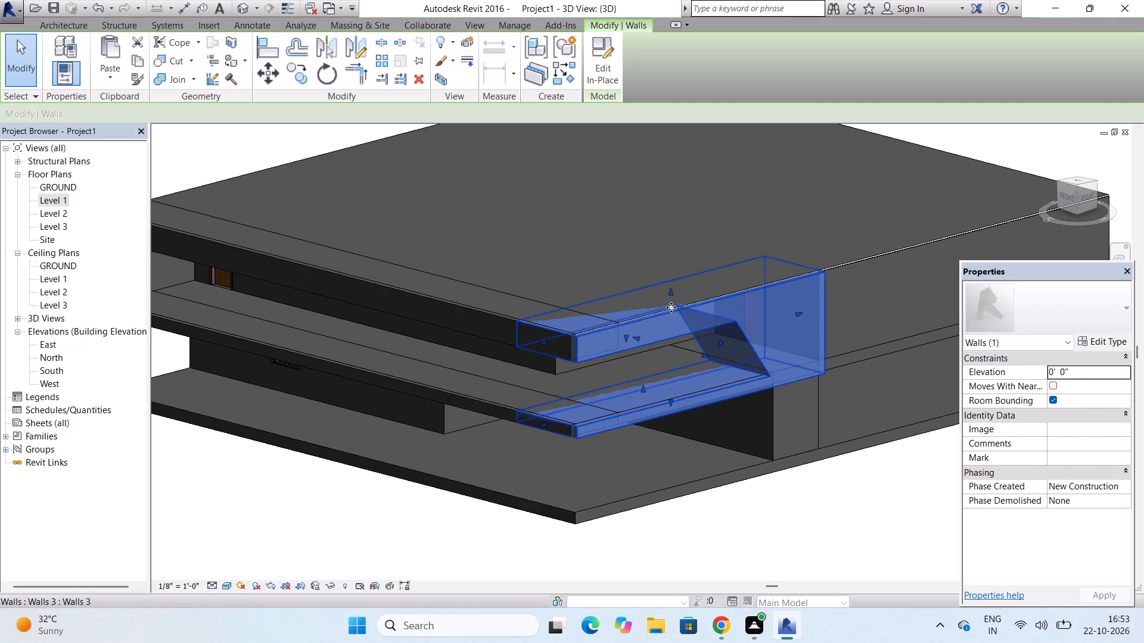
pyautogui.scroll(1, 673, 304)
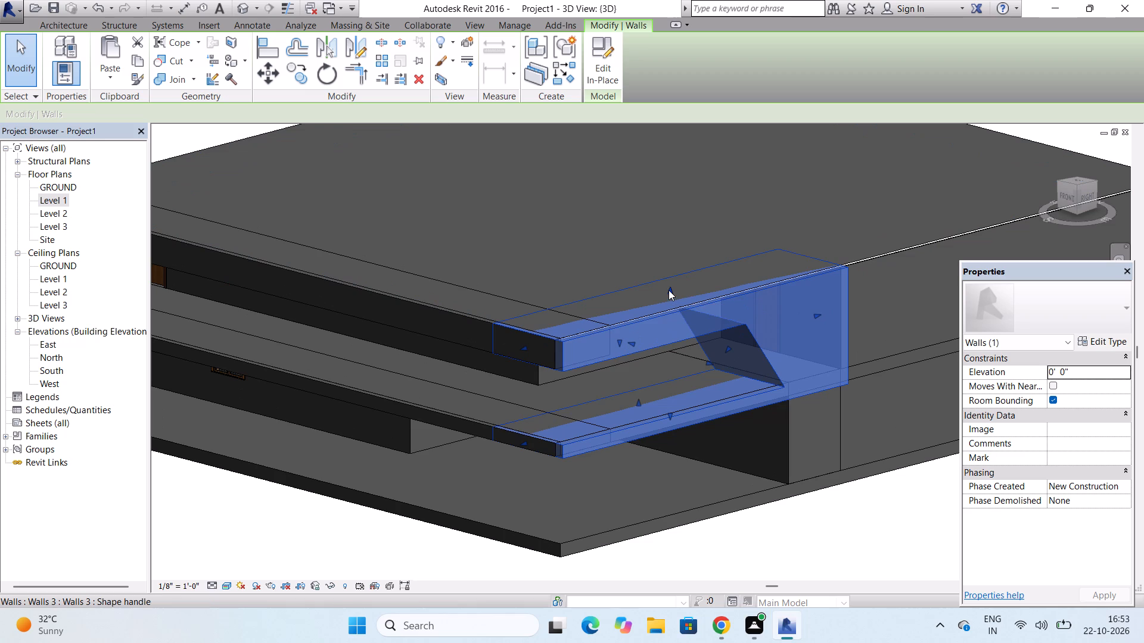
pyautogui.moveTo(669, 289); pyautogui.dragTo(669, 267)
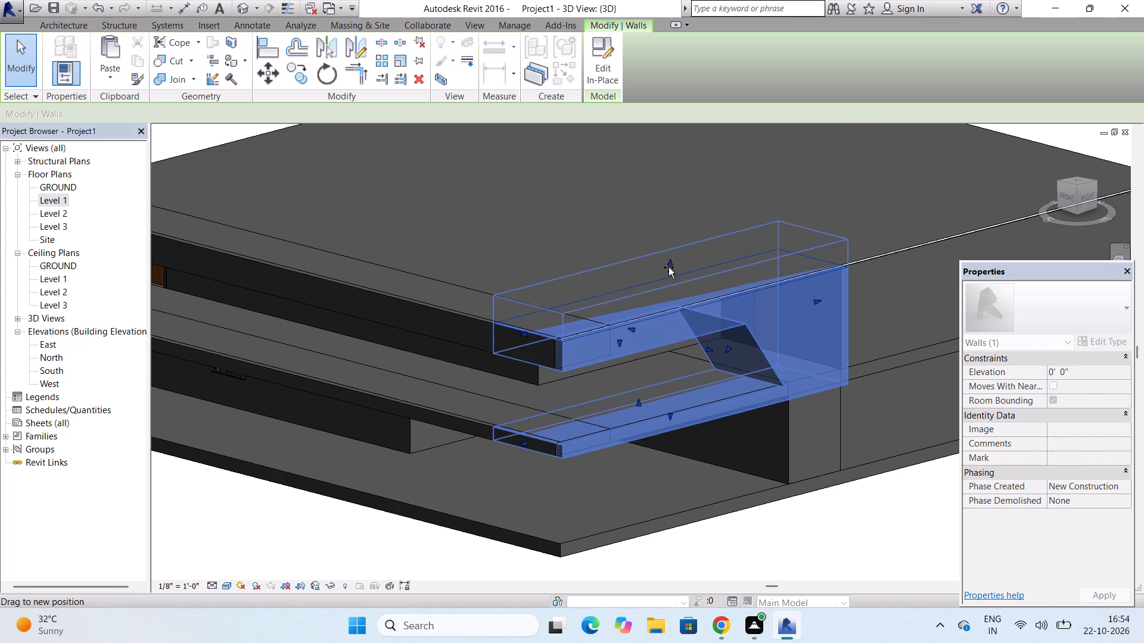
pyautogui.moveTo(669, 267); pyautogui.dragTo(669, 241)
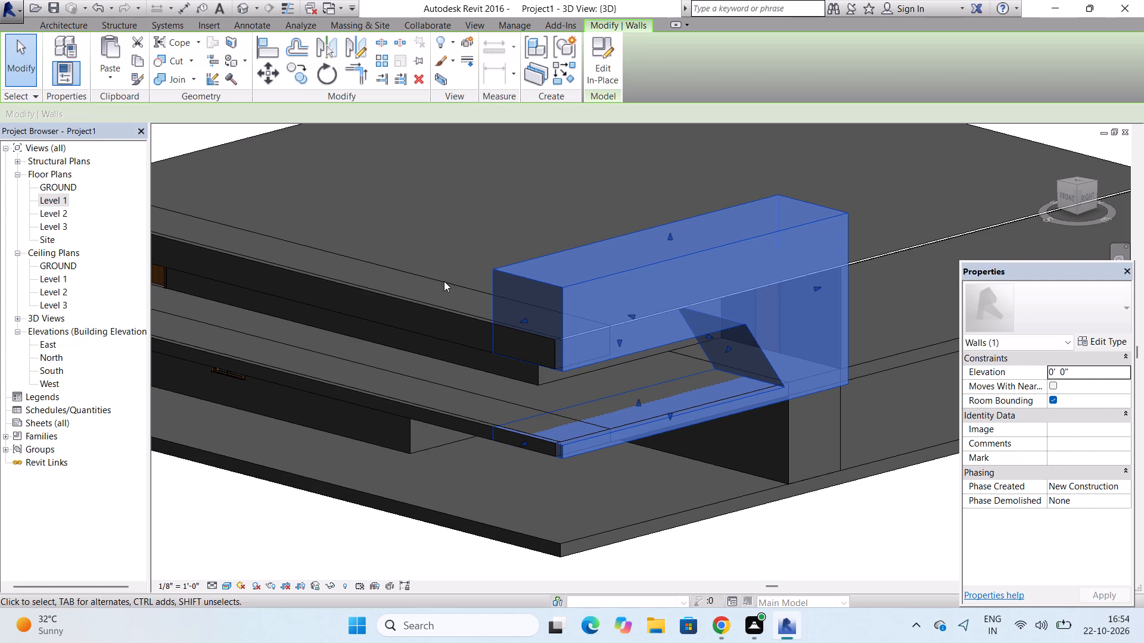
# Dismiss the blank Autodesk notification and raise the Walls 2 frame's top face level with the top of the Walls 3 frame.
pyautogui.click(444, 281)
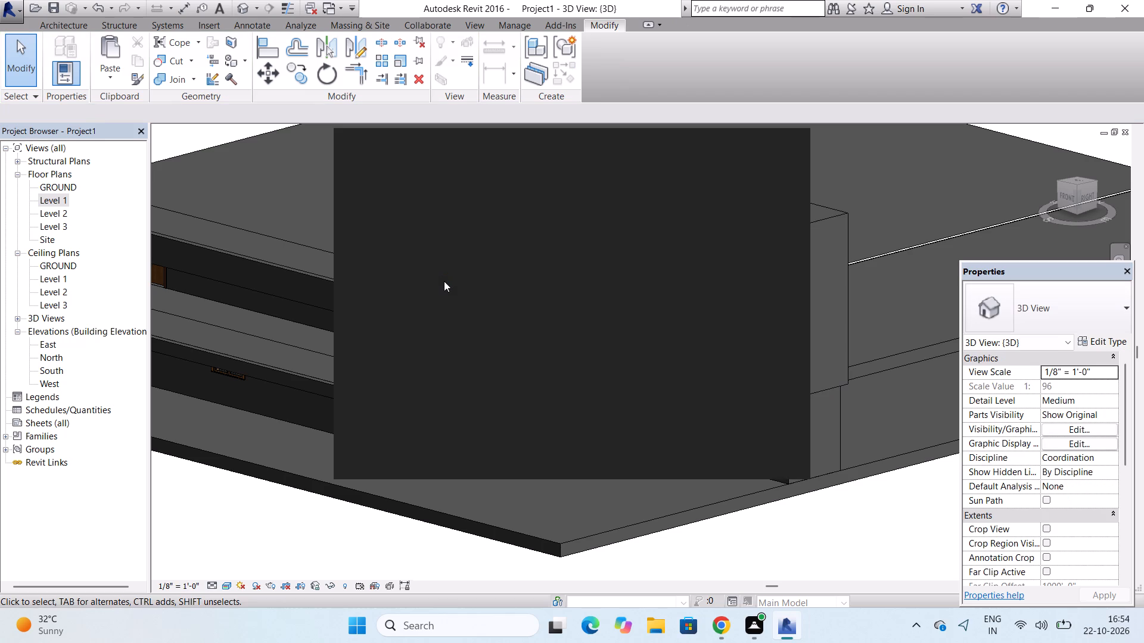
pyautogui.click(782, 145)
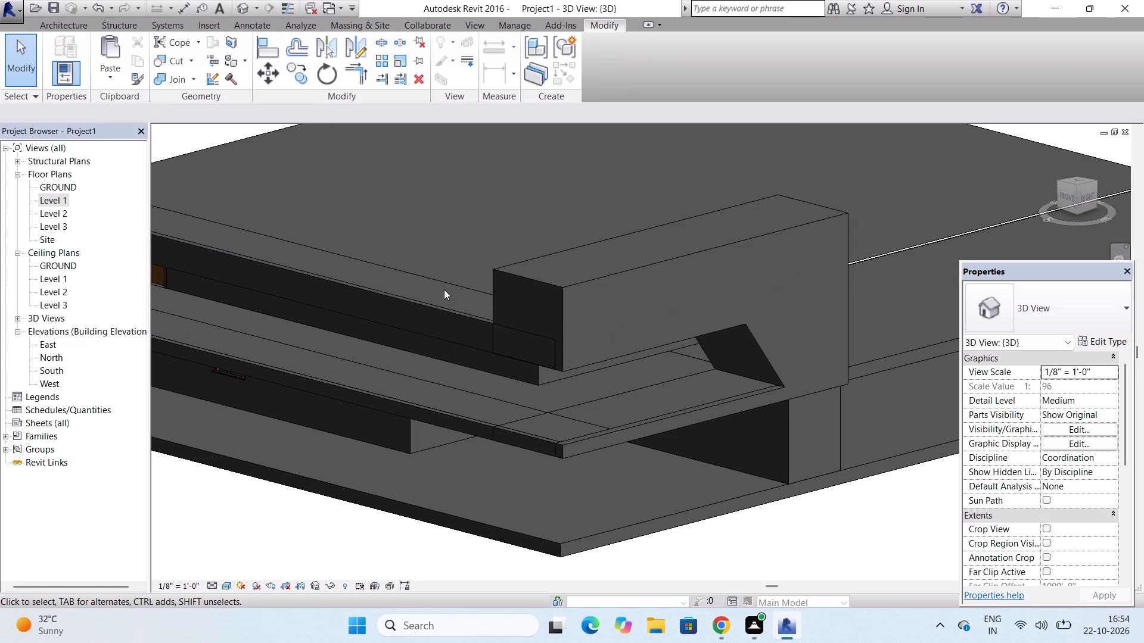
pyautogui.click(444, 280)
pyautogui.click(445, 315)
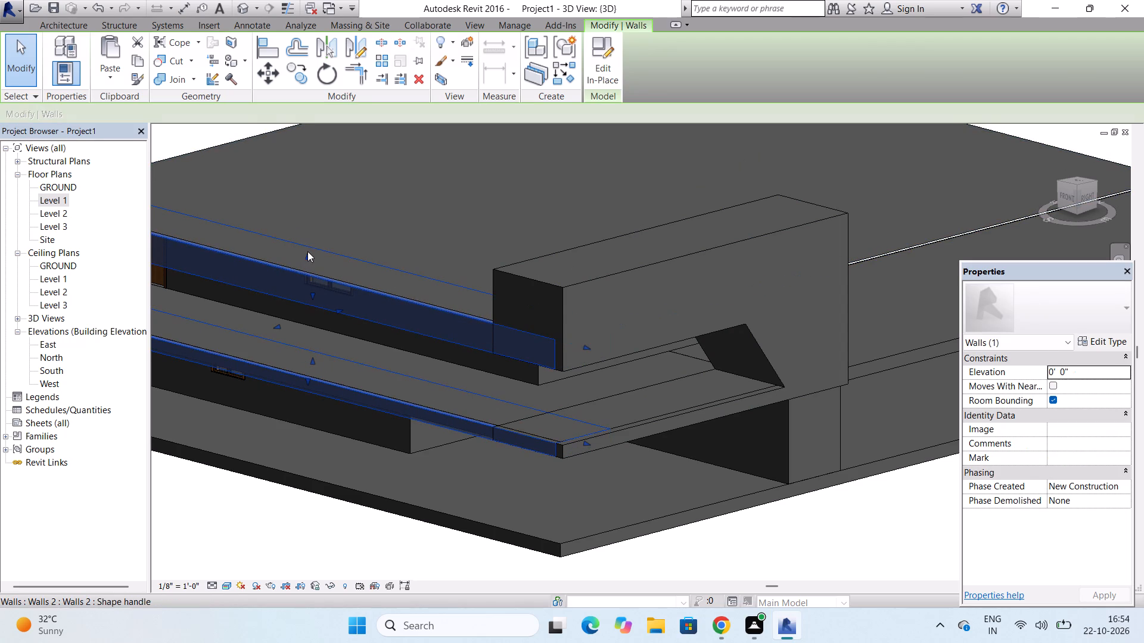
pyautogui.moveTo(307, 251); pyautogui.dragTo(319, 226)
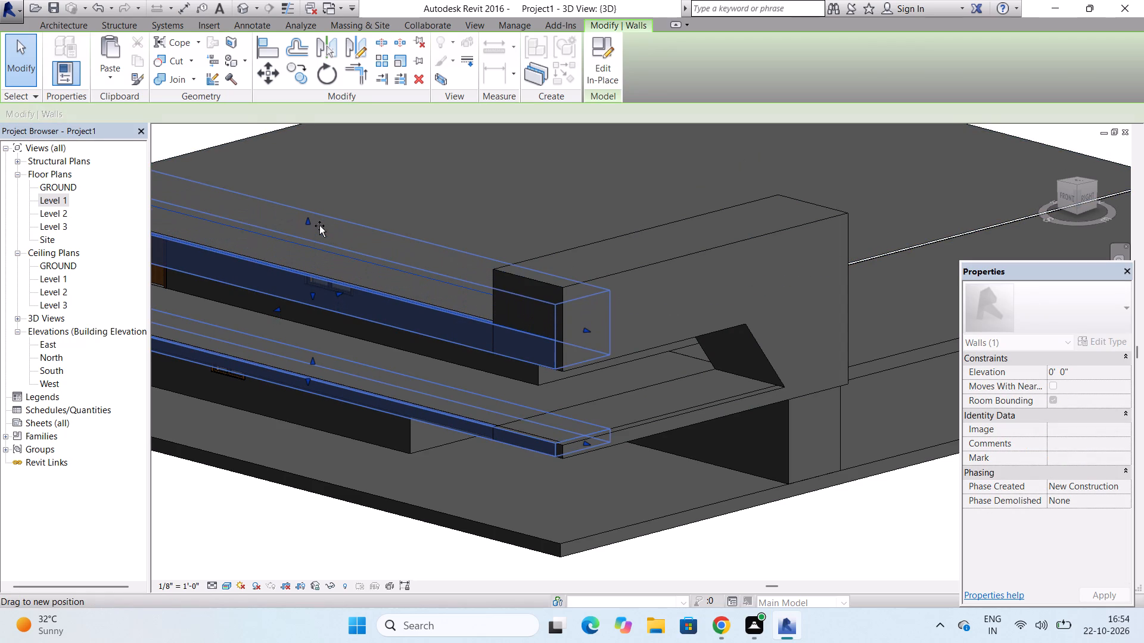
pyautogui.moveTo(319, 226); pyautogui.dragTo(313, 236)
pyautogui.scroll(1, 313, 236)
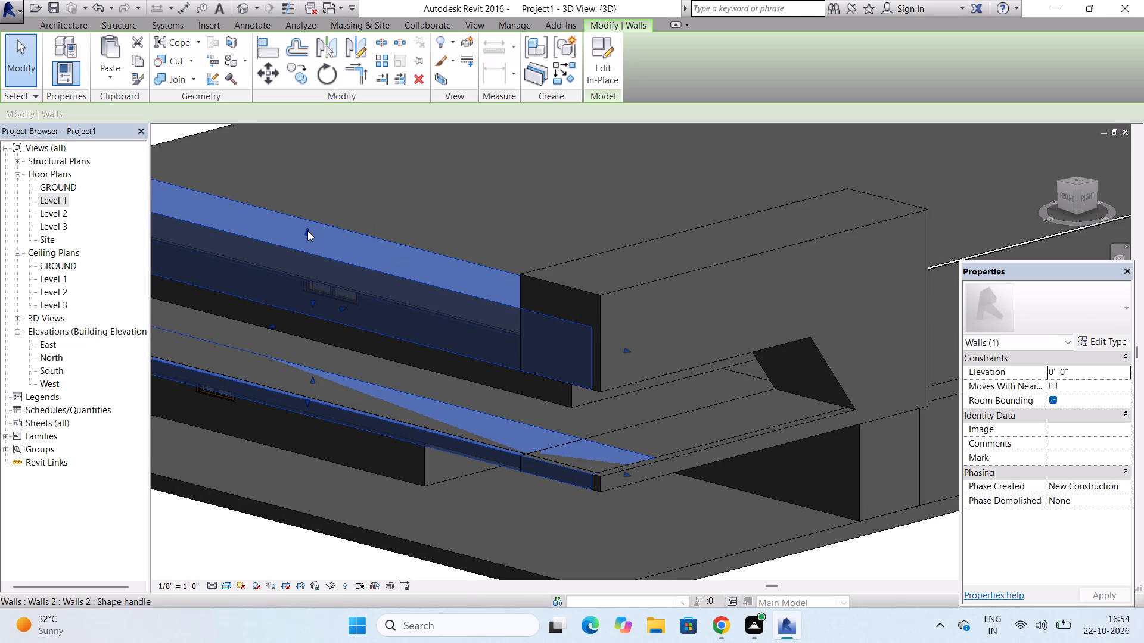
pyautogui.moveTo(307, 230); pyautogui.dragTo(360, 208)
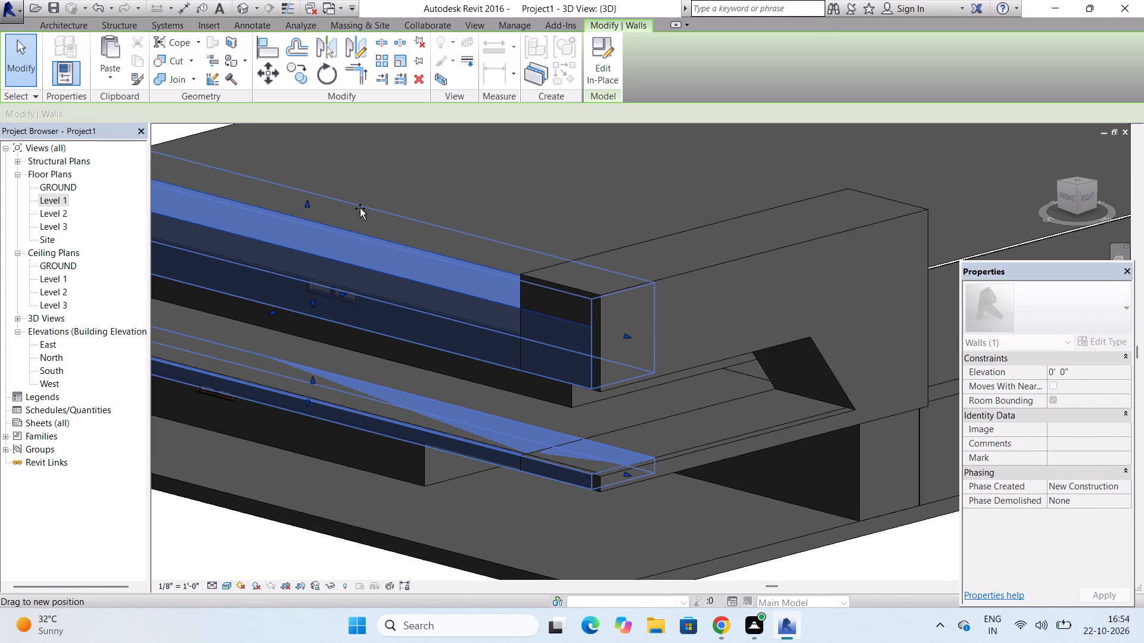
pyautogui.moveTo(360, 208); pyautogui.dragTo(360, 202)
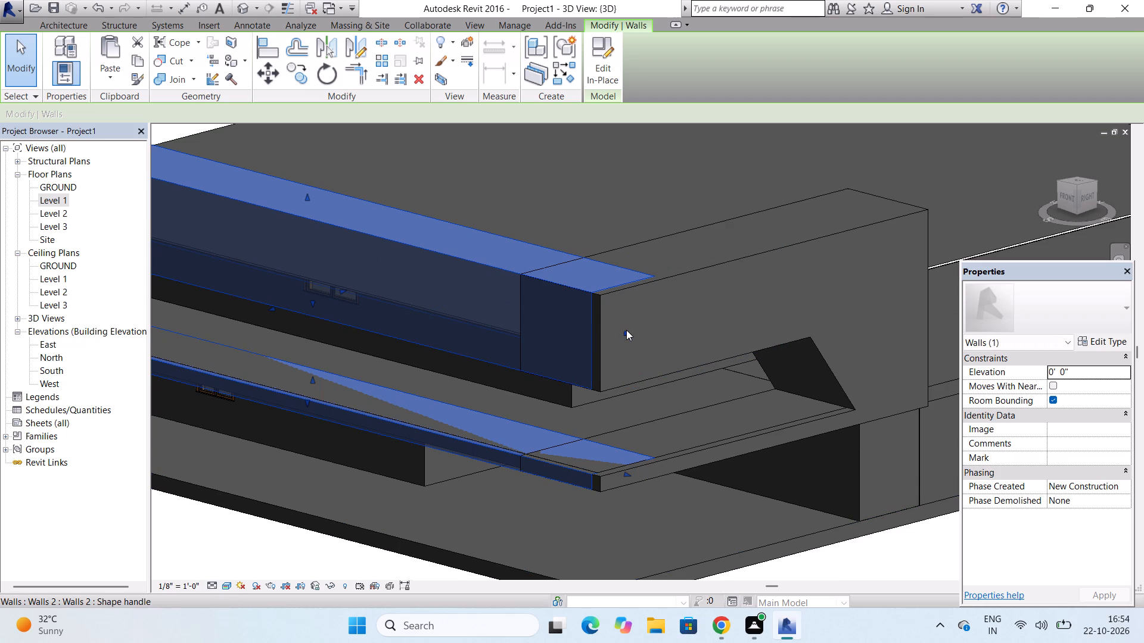
# Extend the Walls 2 frame's end face slightly outward, flush with the outer face of the Walls 3 frame.
pyautogui.moveTo(626, 330); pyautogui.dragTo(633, 331)
pyautogui.press('Escape')
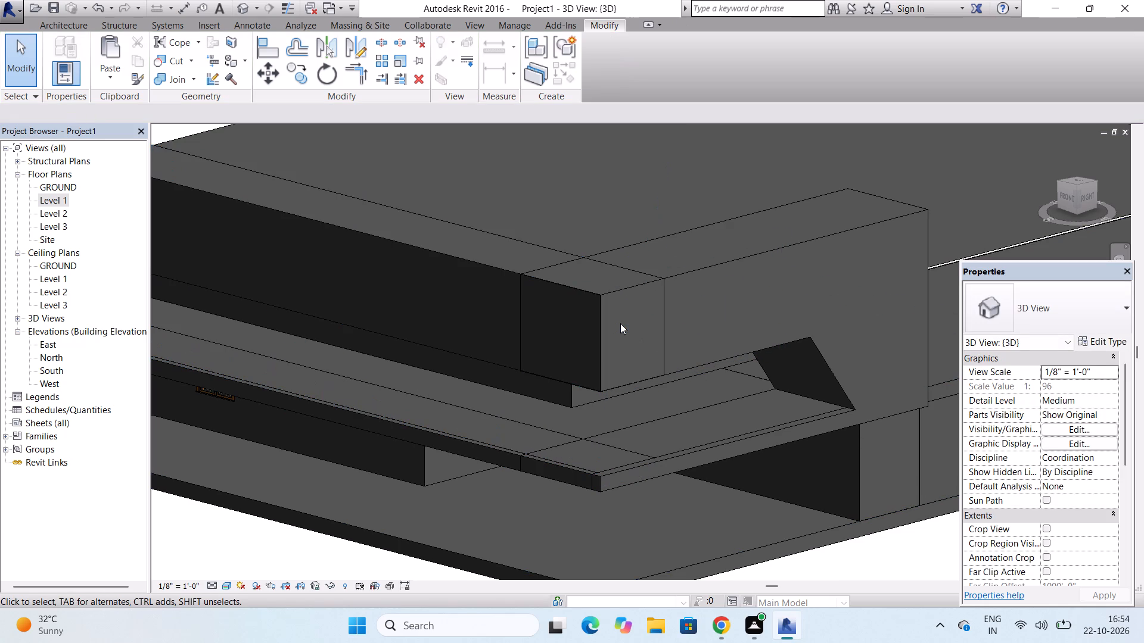
# Thin the Walls 2 frame by pulling its back face forward, leaving only a narrow slab along the front facade.
pyautogui.scroll(-5, 618, 323)
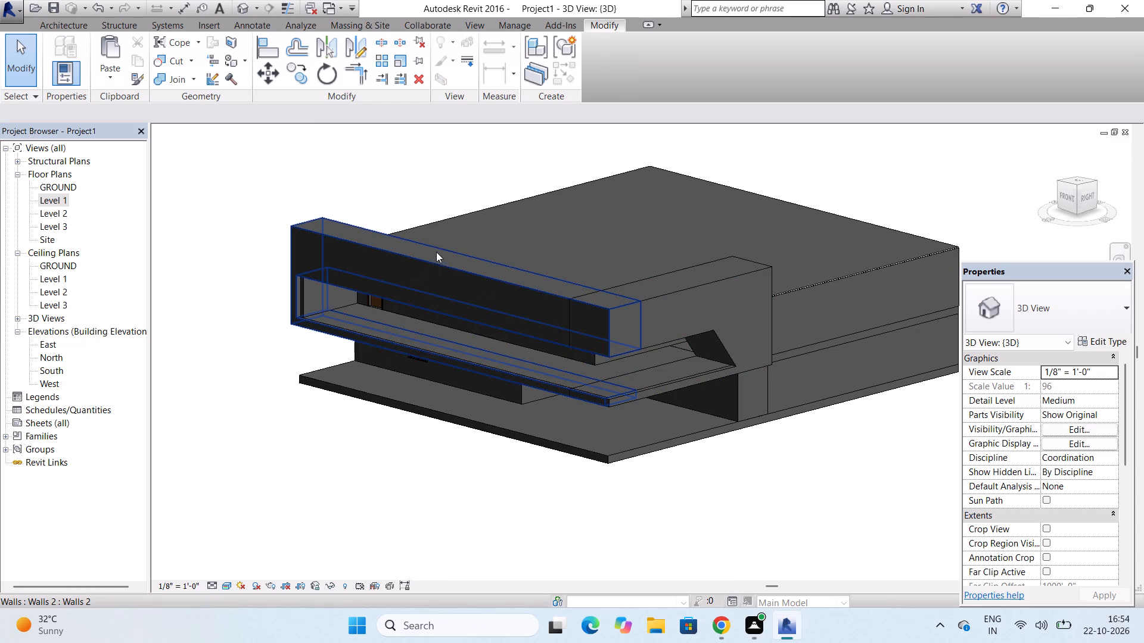
pyautogui.click(428, 265)
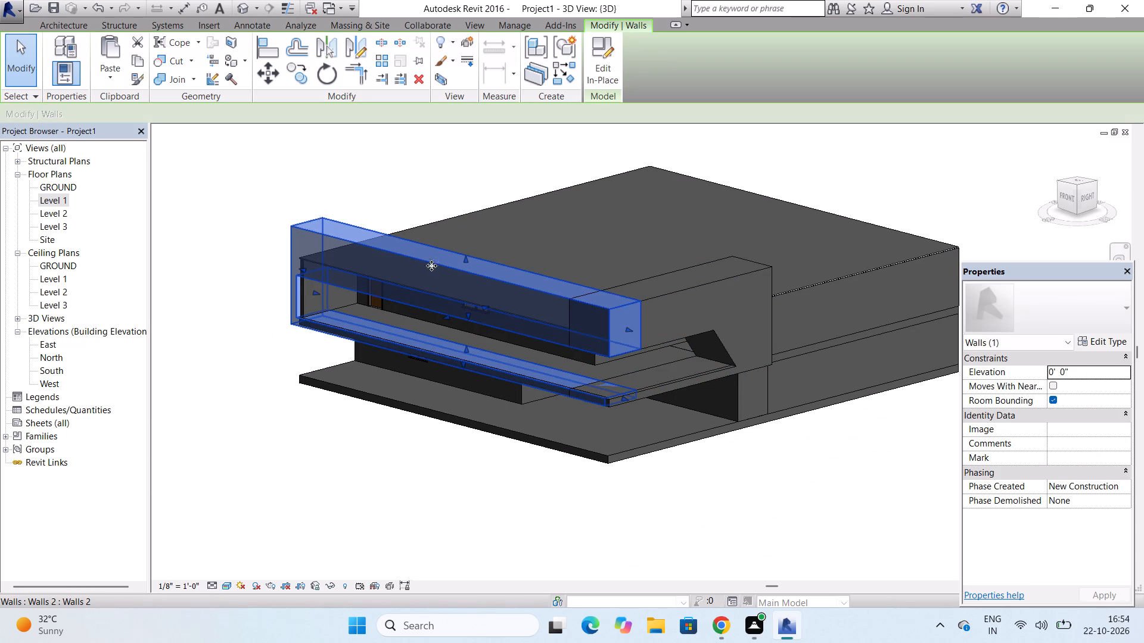
pyautogui.scroll(9, 499, 309)
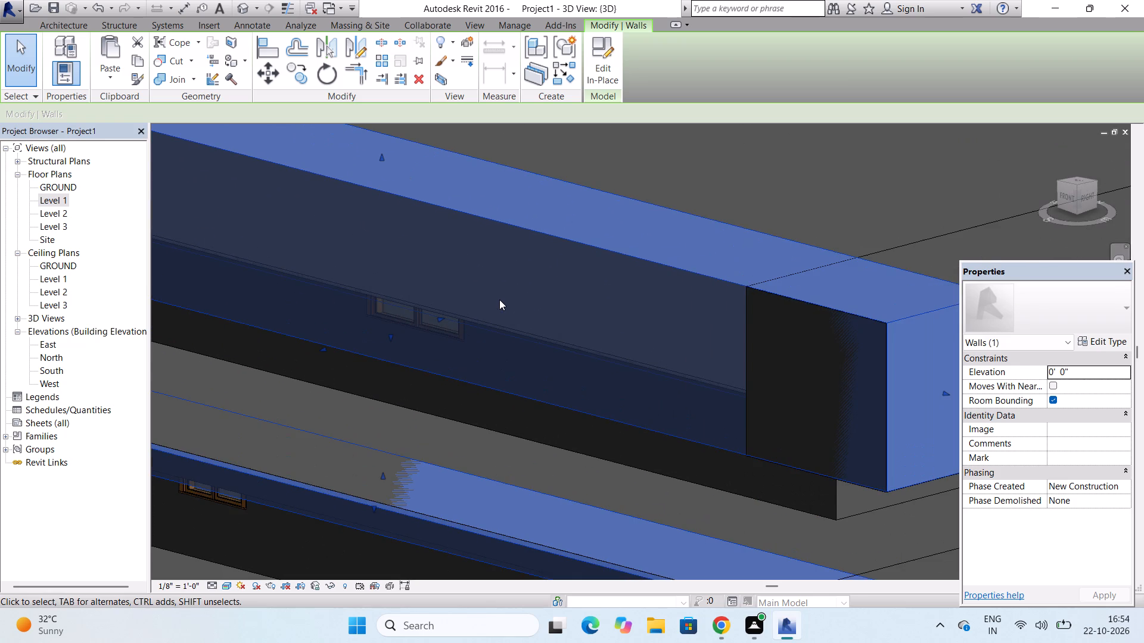
pyautogui.scroll(-8, 499, 299)
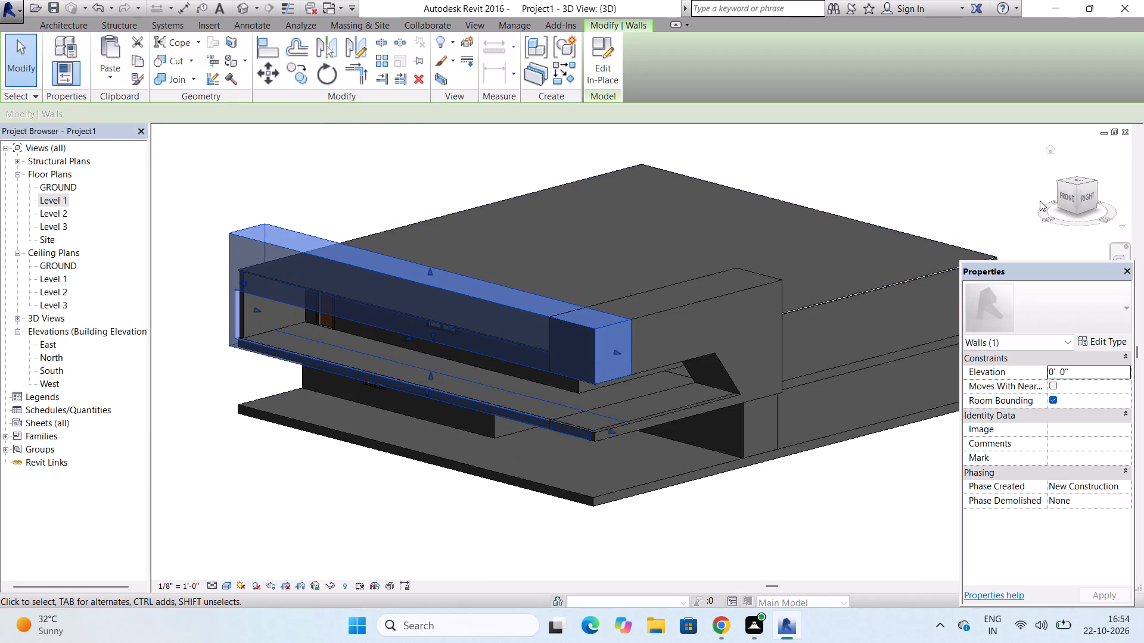
pyautogui.moveTo(1079, 186); pyautogui.dragTo(991, 201)
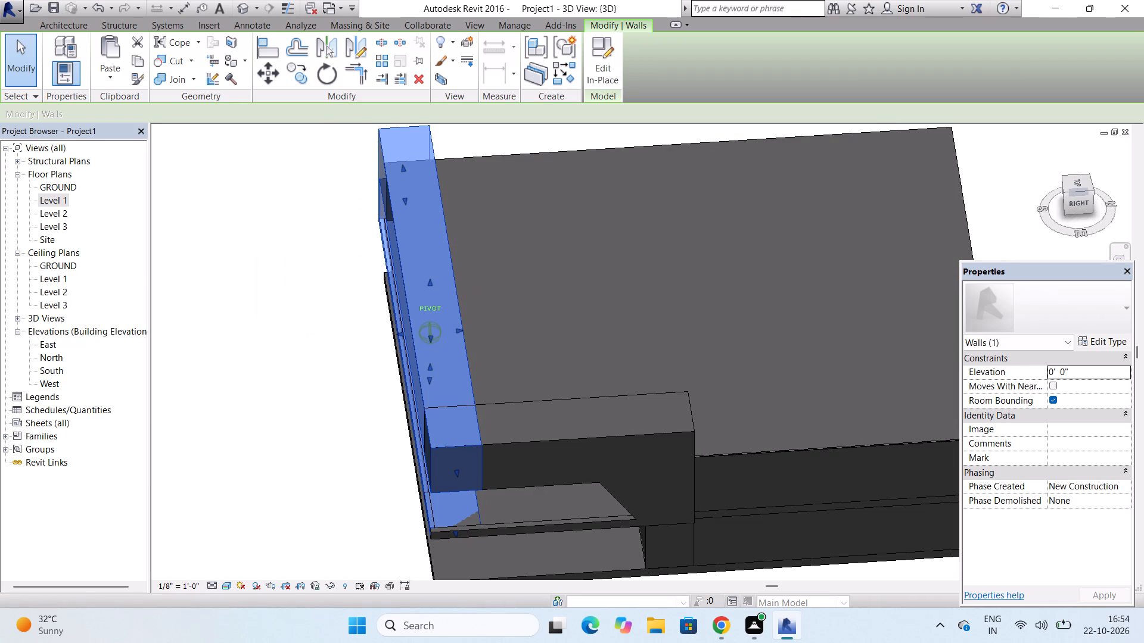
pyautogui.moveTo(991, 201); pyautogui.dragTo(981, 202)
pyautogui.scroll(4, 447, 332)
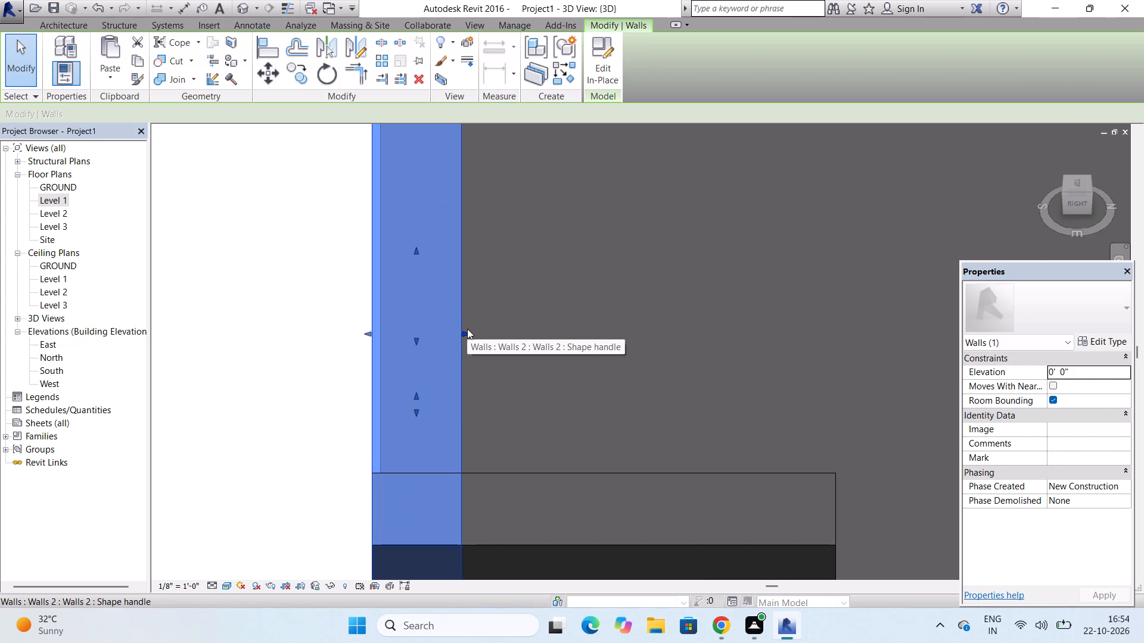
pyautogui.moveTo(466, 332); pyautogui.dragTo(458, 332)
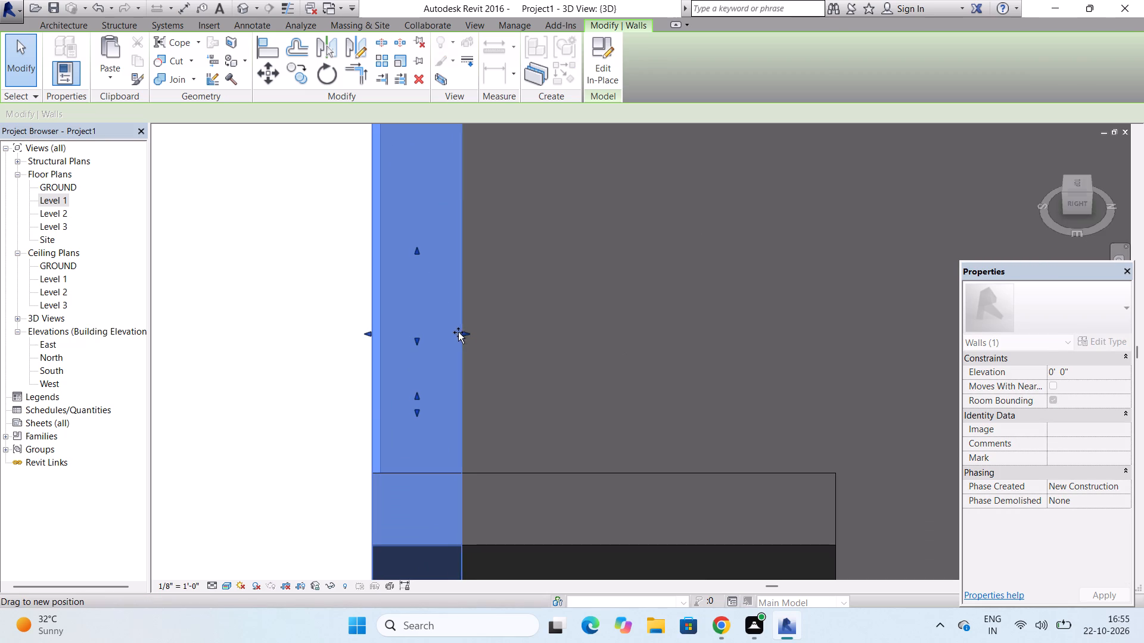
pyautogui.moveTo(458, 332); pyautogui.dragTo(381, 334)
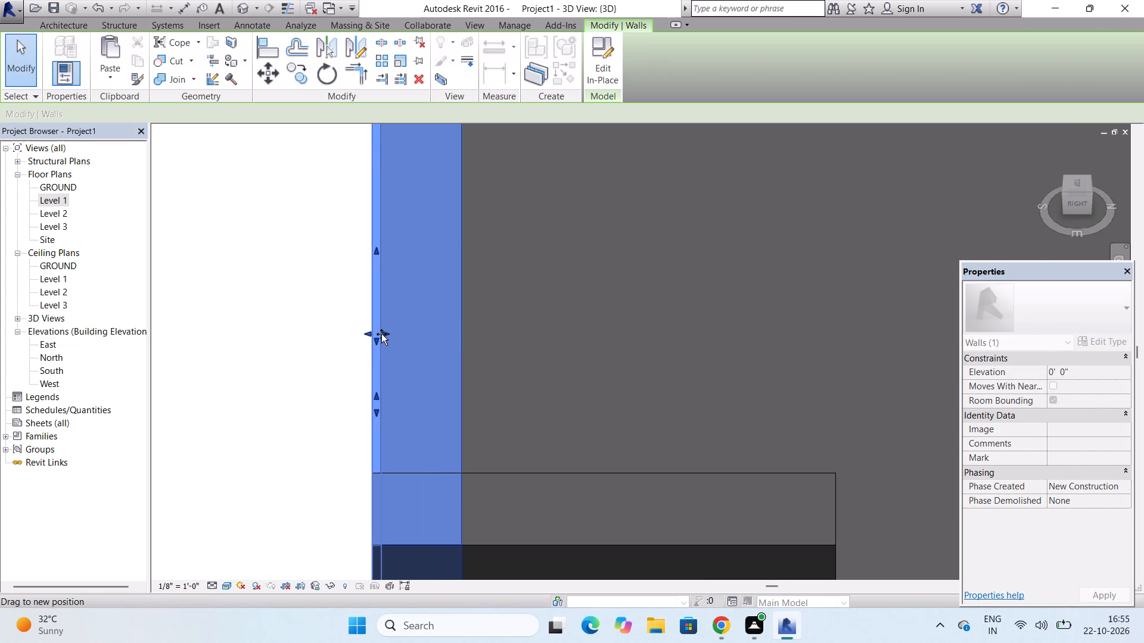
pyautogui.moveTo(381, 334); pyautogui.dragTo(393, 334)
pyautogui.scroll(-6, 393, 334)
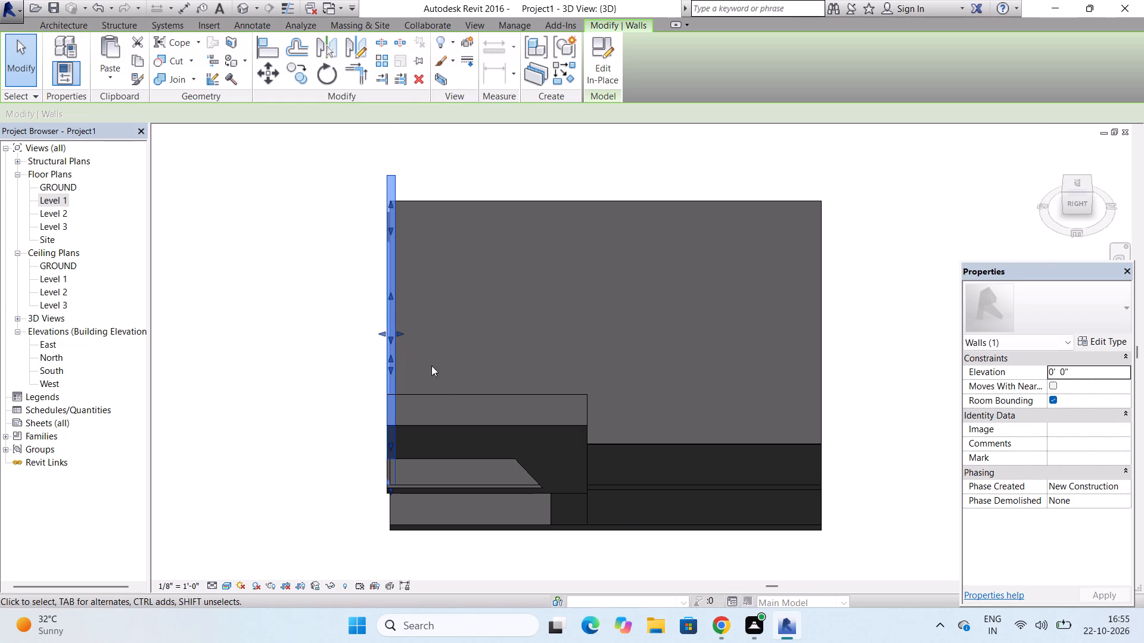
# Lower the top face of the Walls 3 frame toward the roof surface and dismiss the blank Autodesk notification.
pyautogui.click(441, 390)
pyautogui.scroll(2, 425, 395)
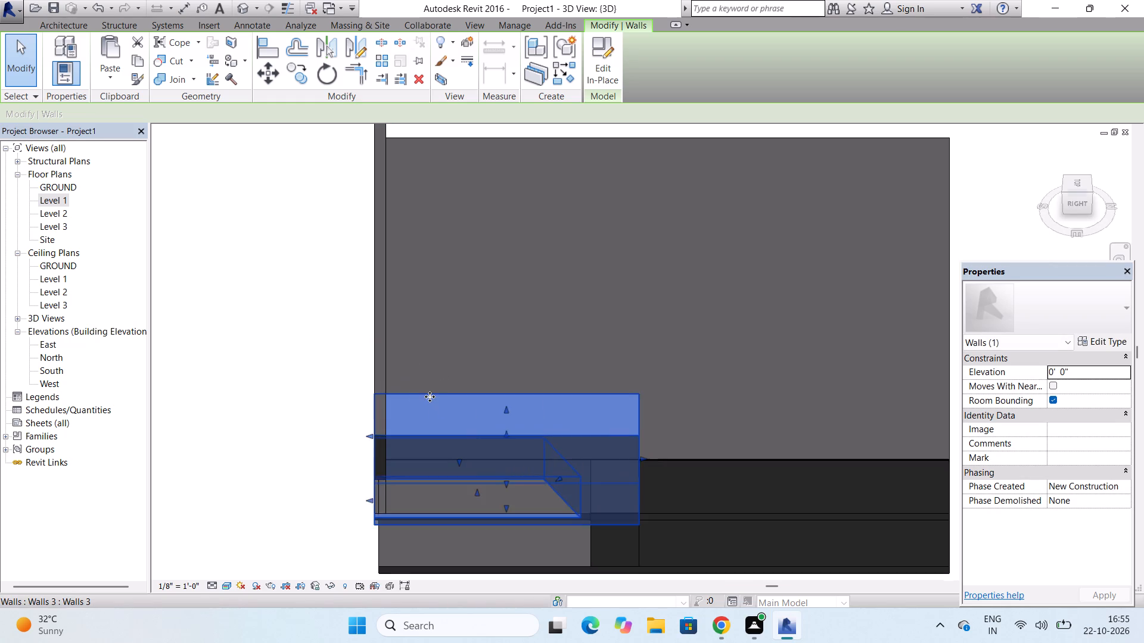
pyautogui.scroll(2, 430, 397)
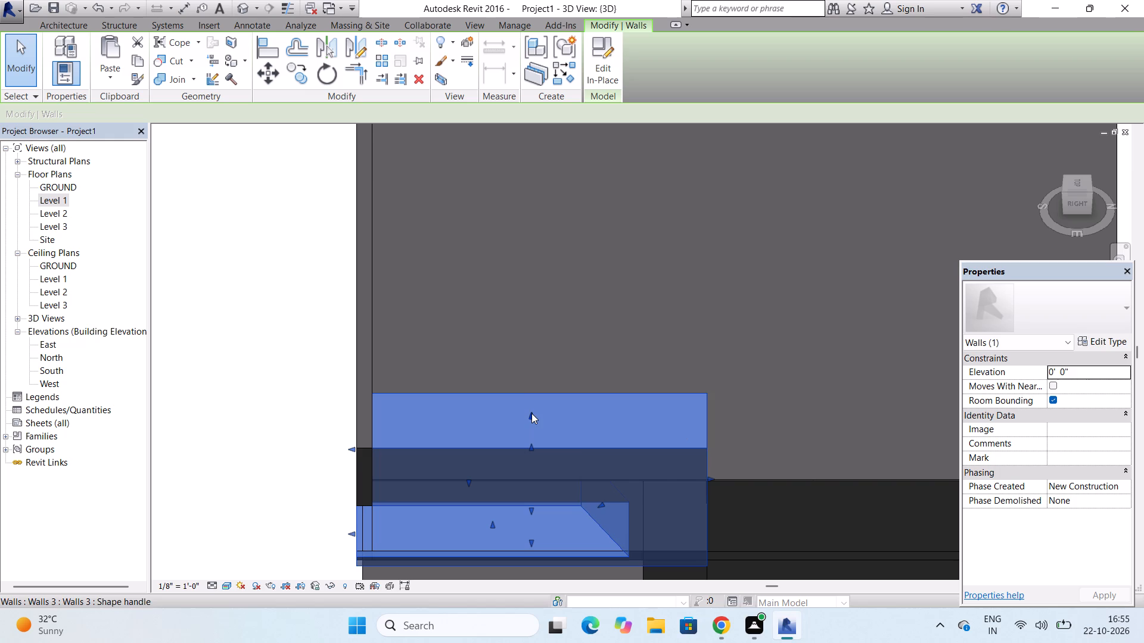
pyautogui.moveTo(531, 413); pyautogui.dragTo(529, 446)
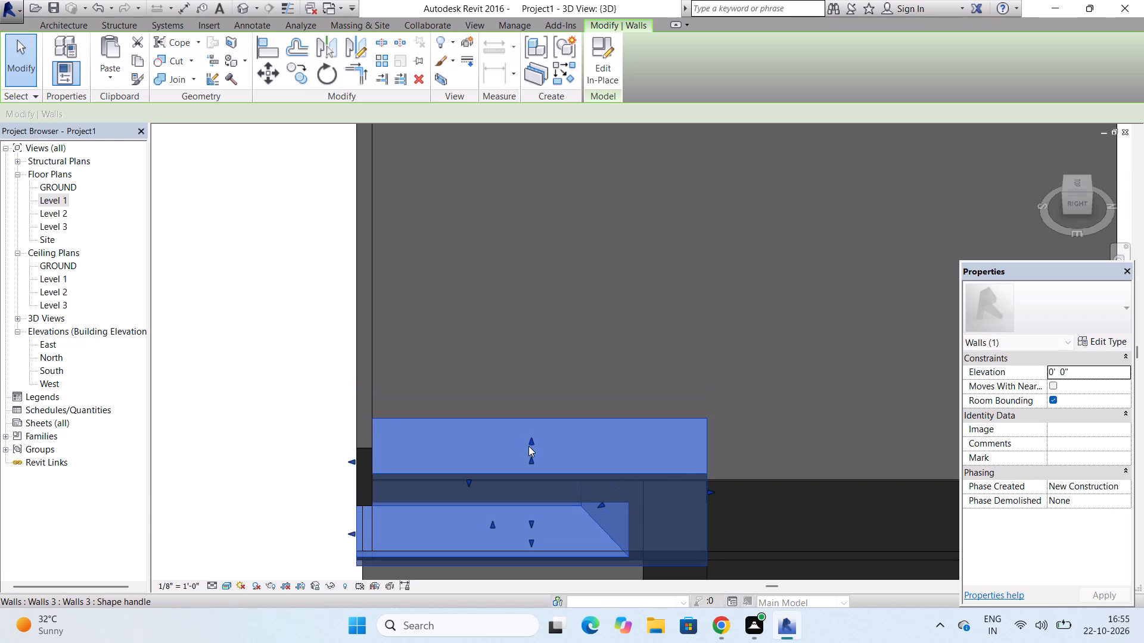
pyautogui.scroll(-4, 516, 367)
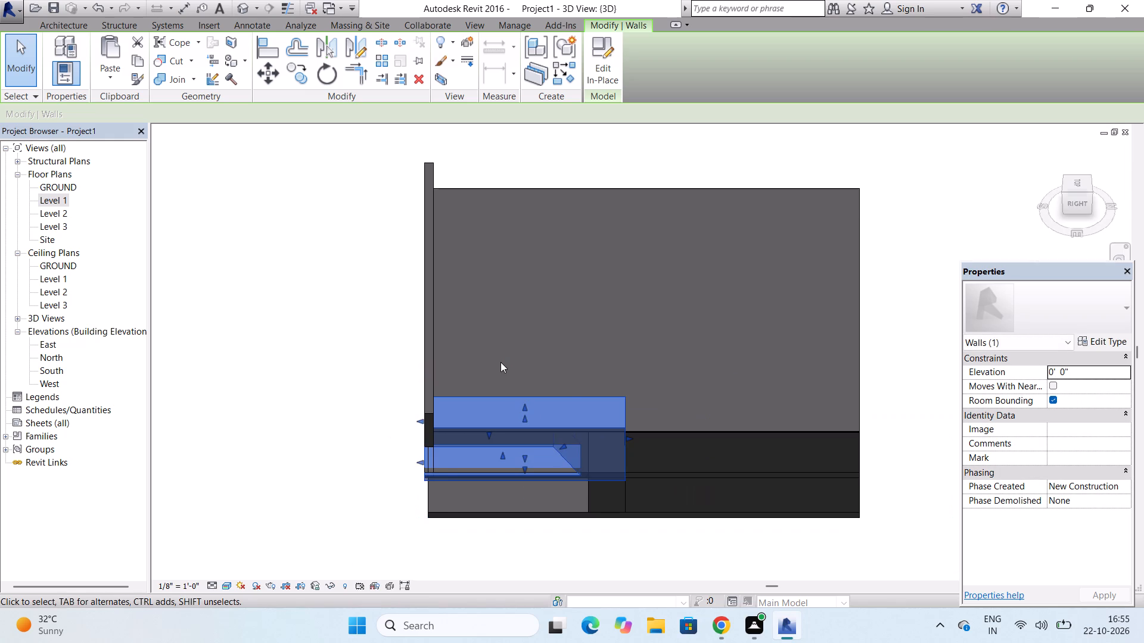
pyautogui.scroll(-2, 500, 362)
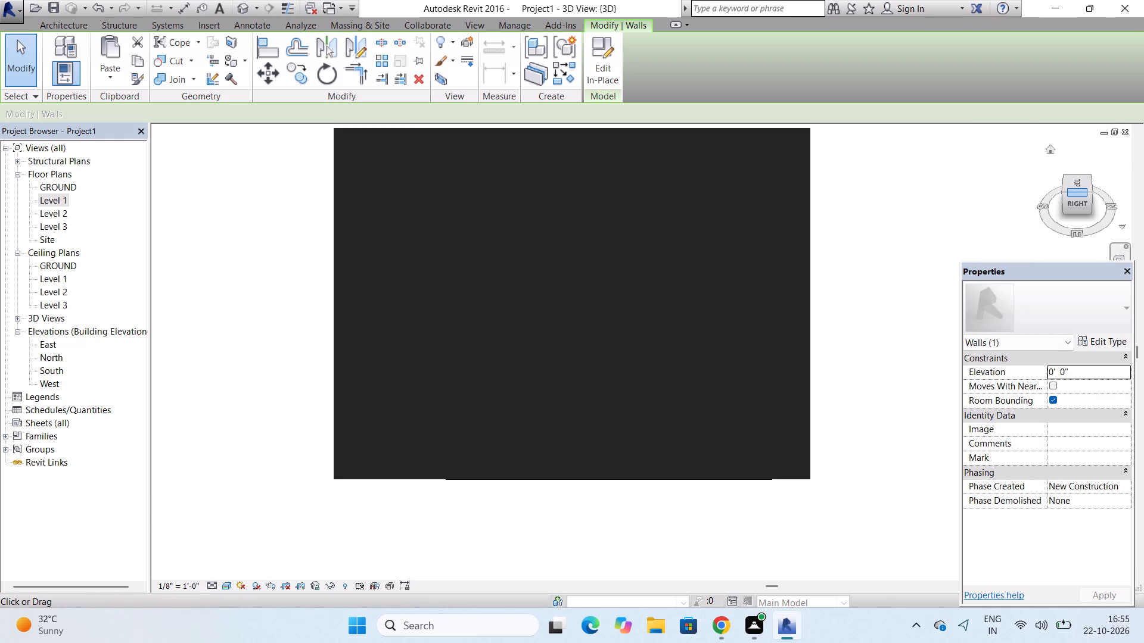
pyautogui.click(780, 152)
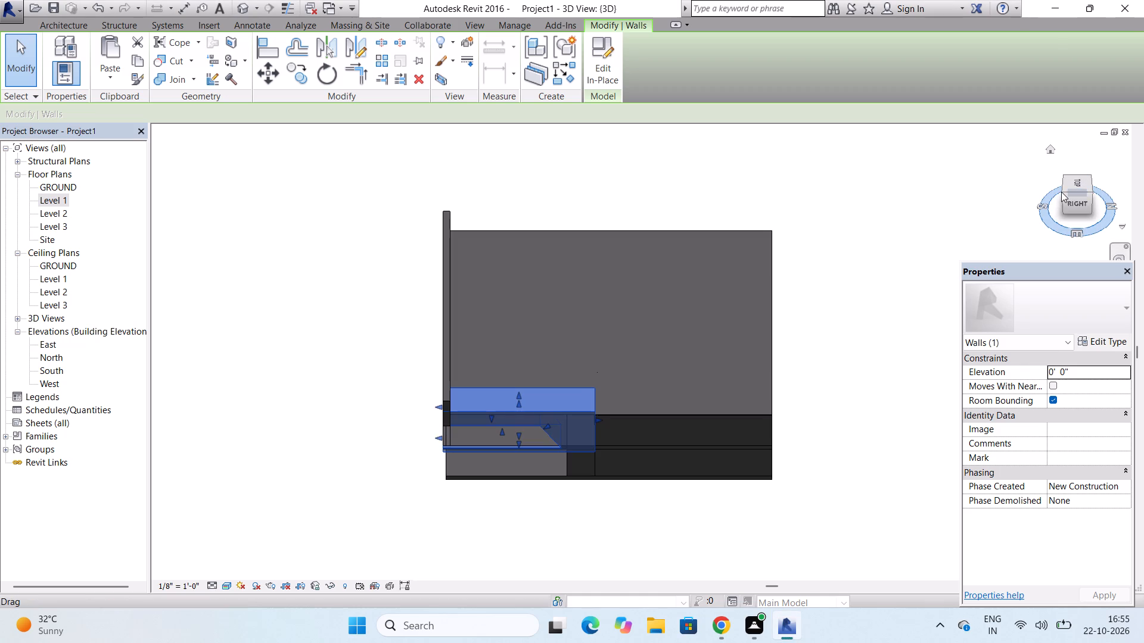
# From the back of the building, raise the Walls 3 frame's top face to the top edge of the Walls 2 frame.
pyautogui.moveTo(1066, 191); pyautogui.dragTo(1049, 168)
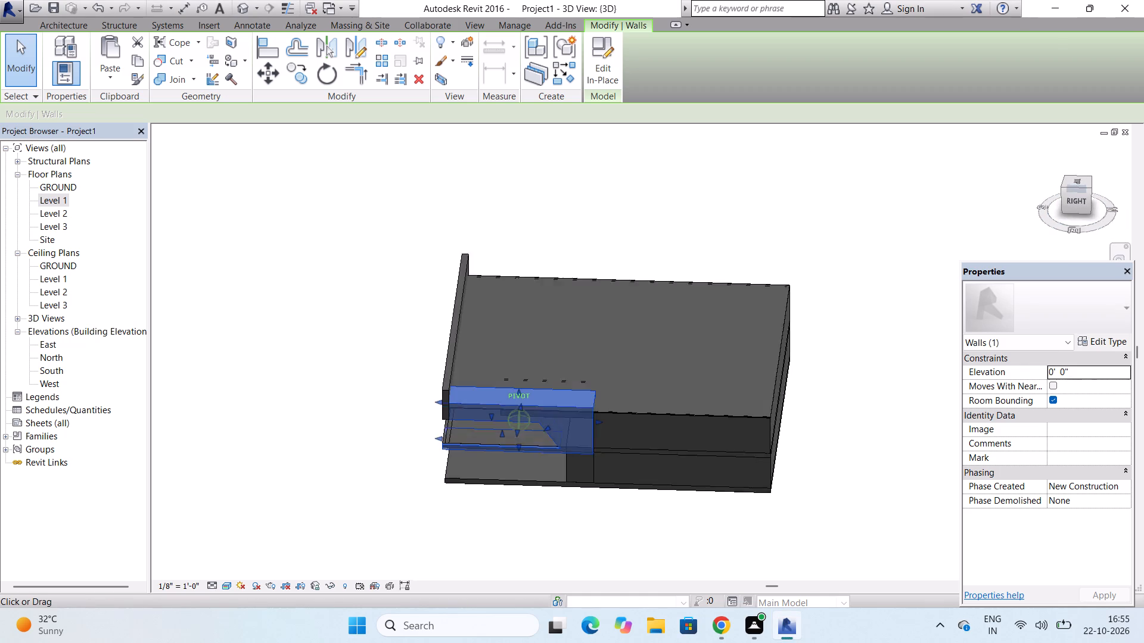
pyautogui.moveTo(1049, 168); pyautogui.dragTo(826, 163)
pyautogui.scroll(3, 521, 413)
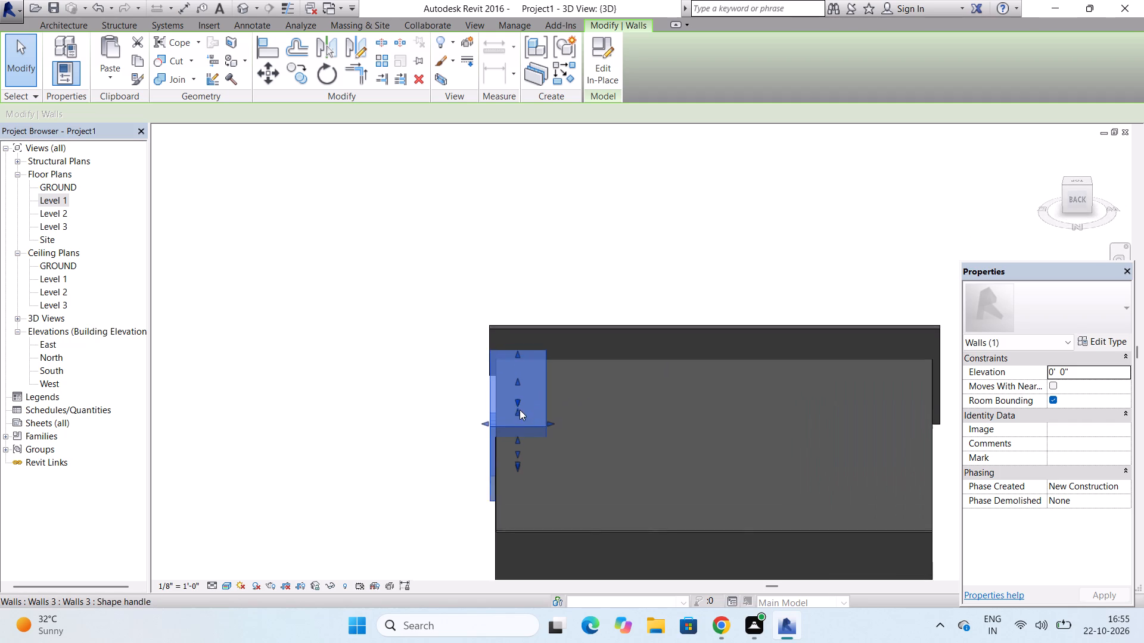
pyautogui.scroll(5, 520, 410)
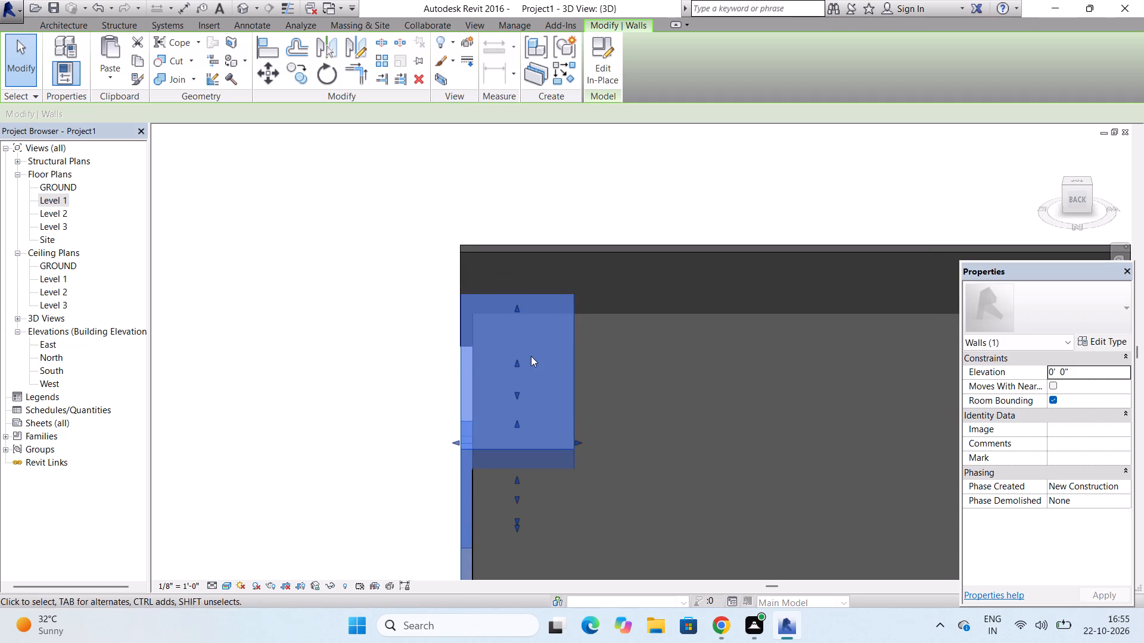
pyautogui.moveTo(517, 363); pyautogui.dragTo(514, 326)
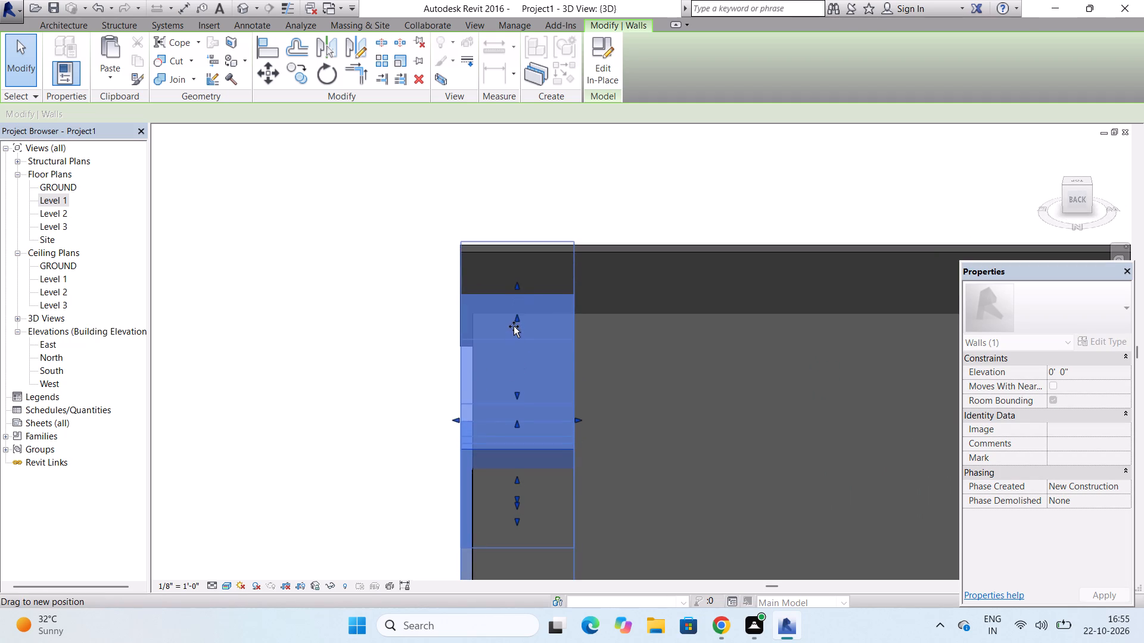
pyautogui.moveTo(514, 326); pyautogui.dragTo(512, 332)
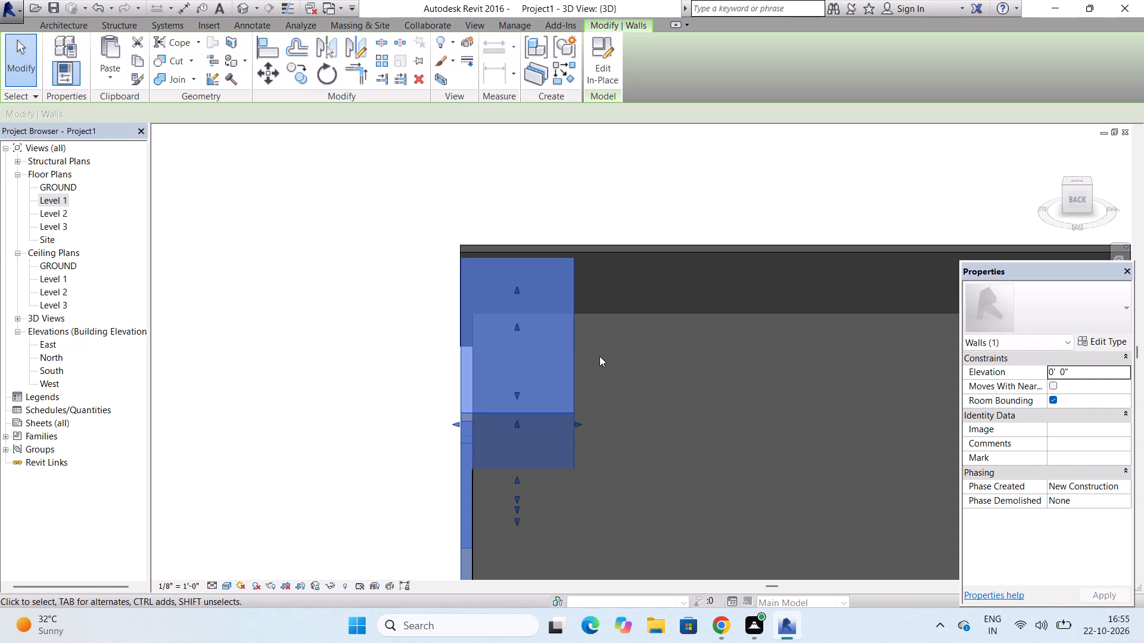
pyautogui.scroll(3, 587, 439)
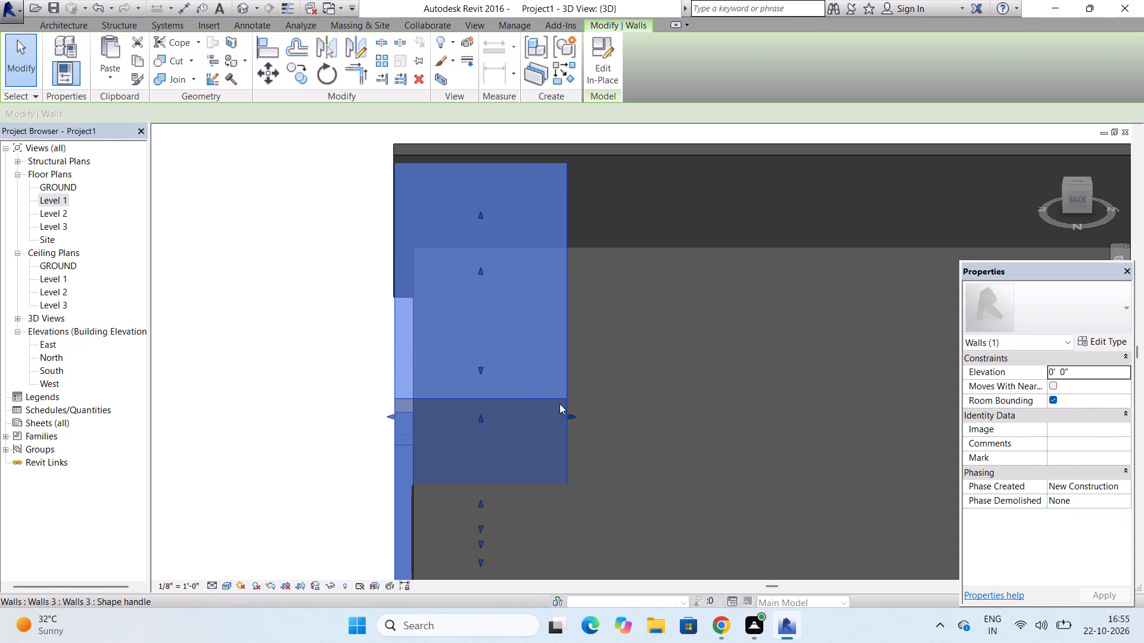
pyautogui.click(480, 269)
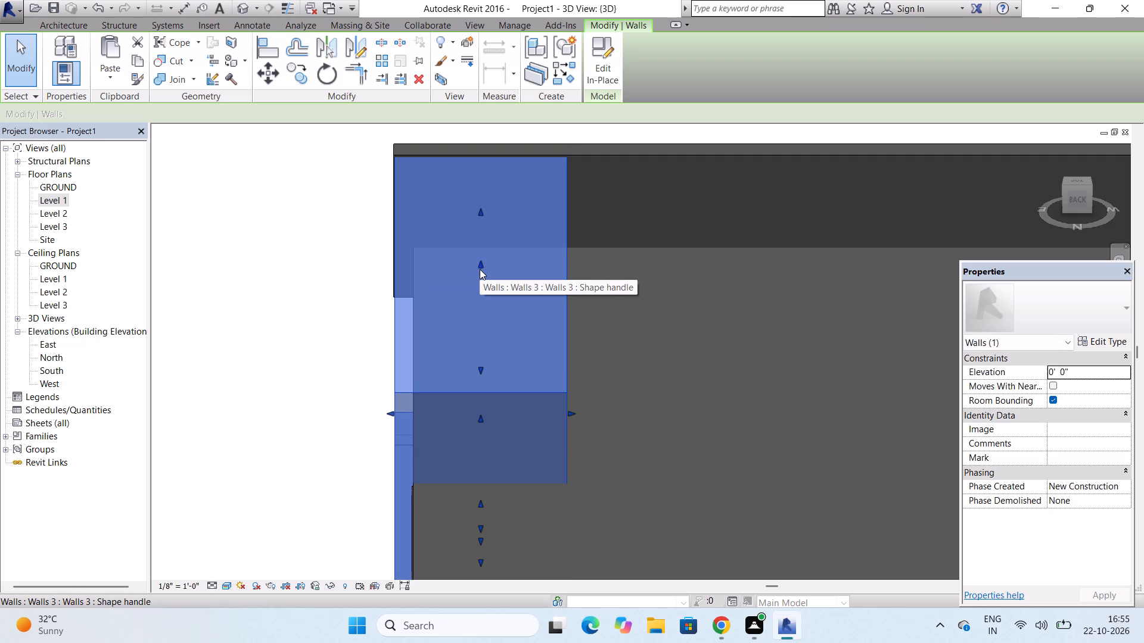
pyautogui.moveTo(480, 263); pyautogui.dragTo(480, 254)
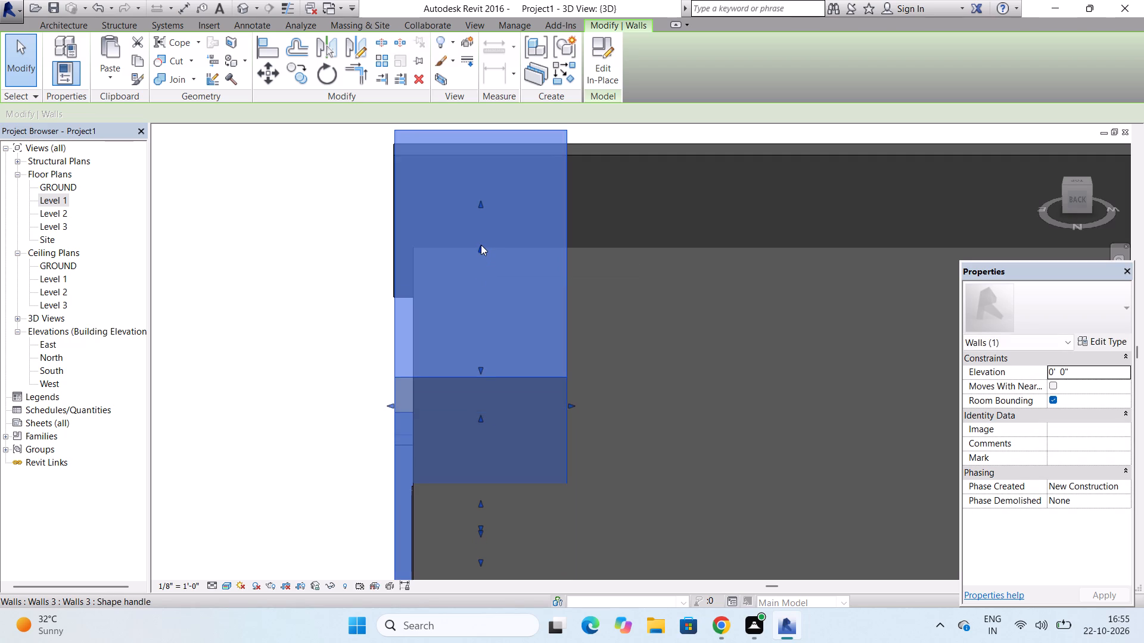
pyautogui.moveTo(481, 245); pyautogui.dragTo(481, 273)
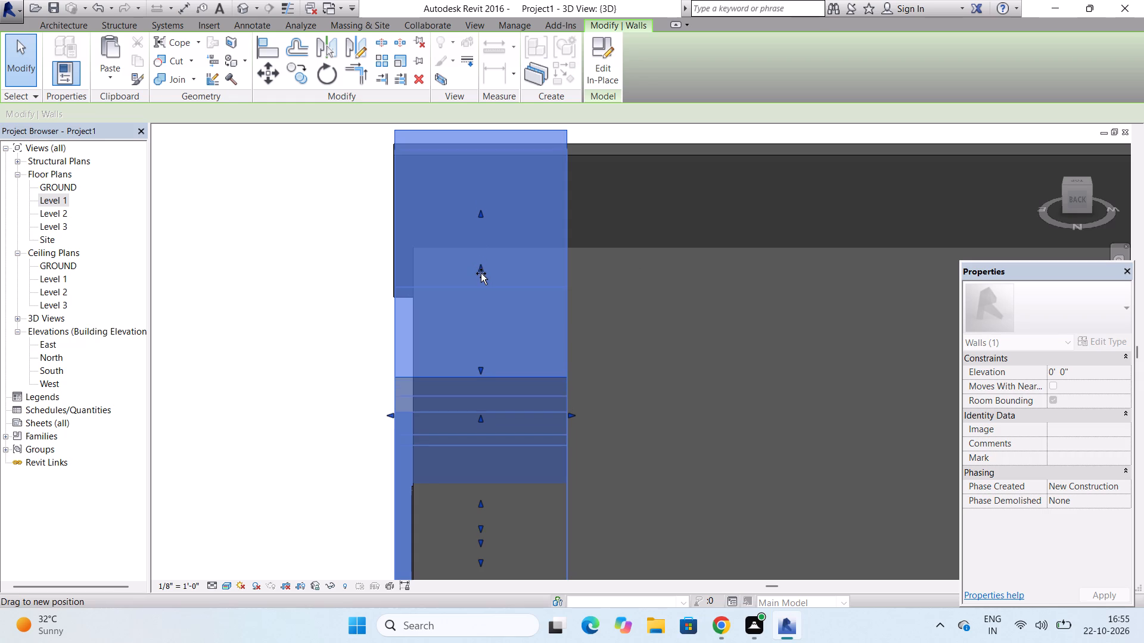
pyautogui.moveTo(481, 273); pyautogui.dragTo(481, 269)
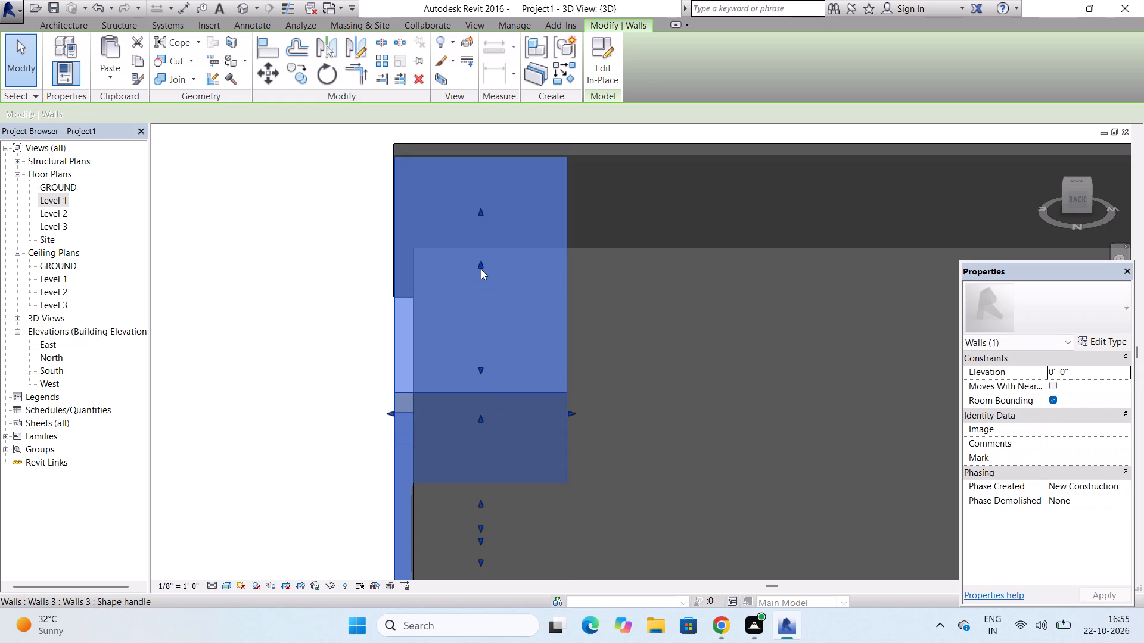
pyautogui.scroll(-4, 483, 269)
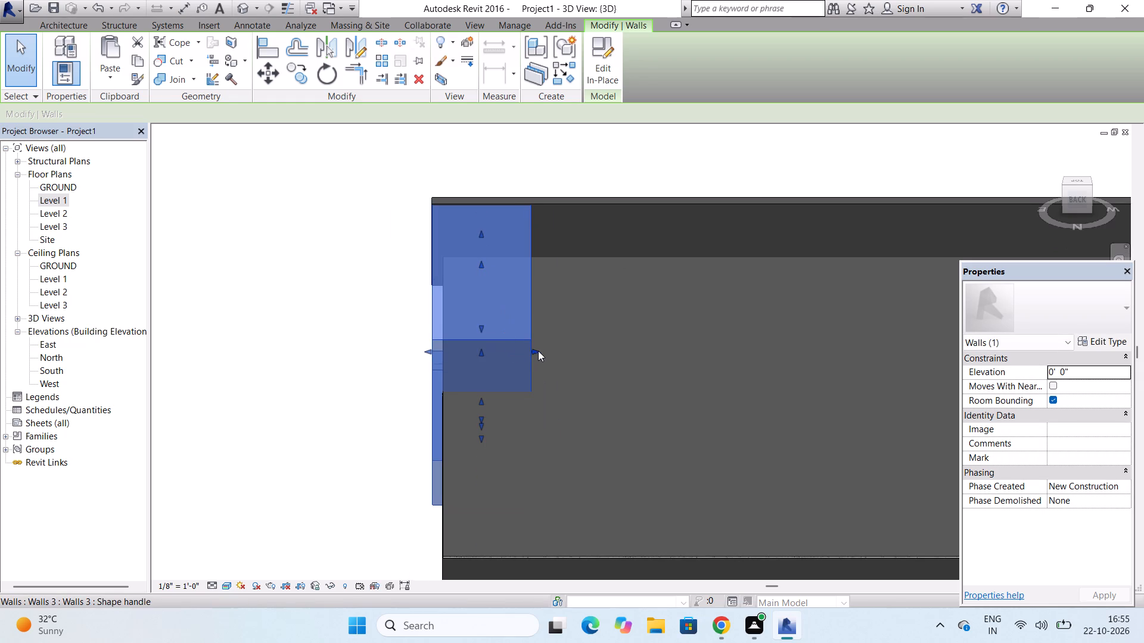
# Thin the Walls 3 frame by pulling its inner face outward to the extension line of the Generic - 9" wall.
pyautogui.scroll(2, 533, 354)
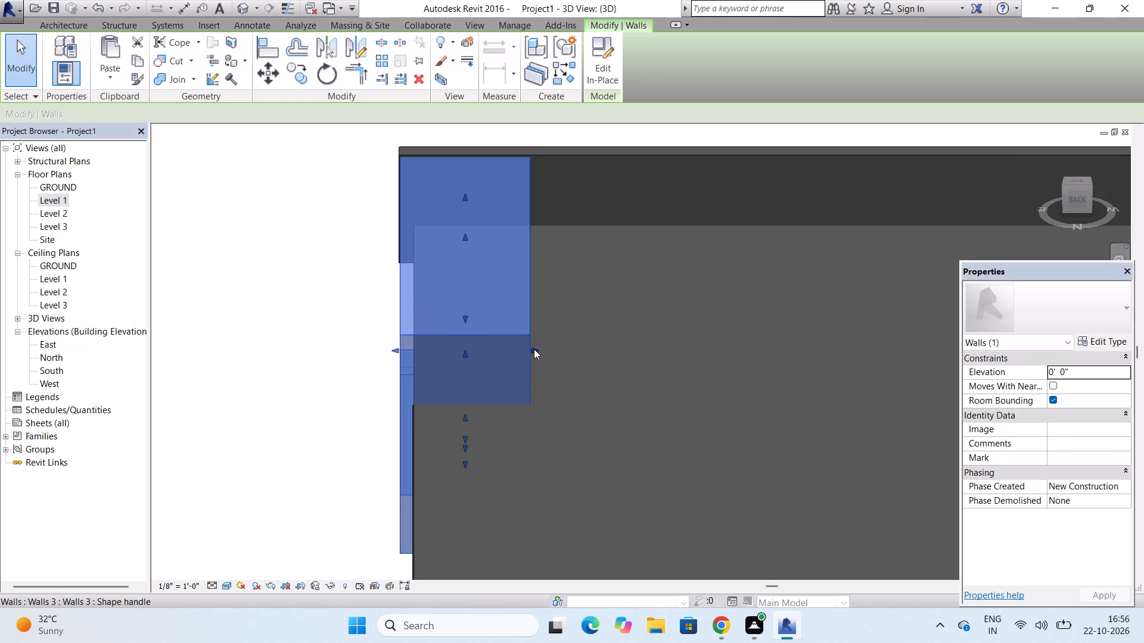
pyautogui.moveTo(534, 349); pyautogui.dragTo(467, 347)
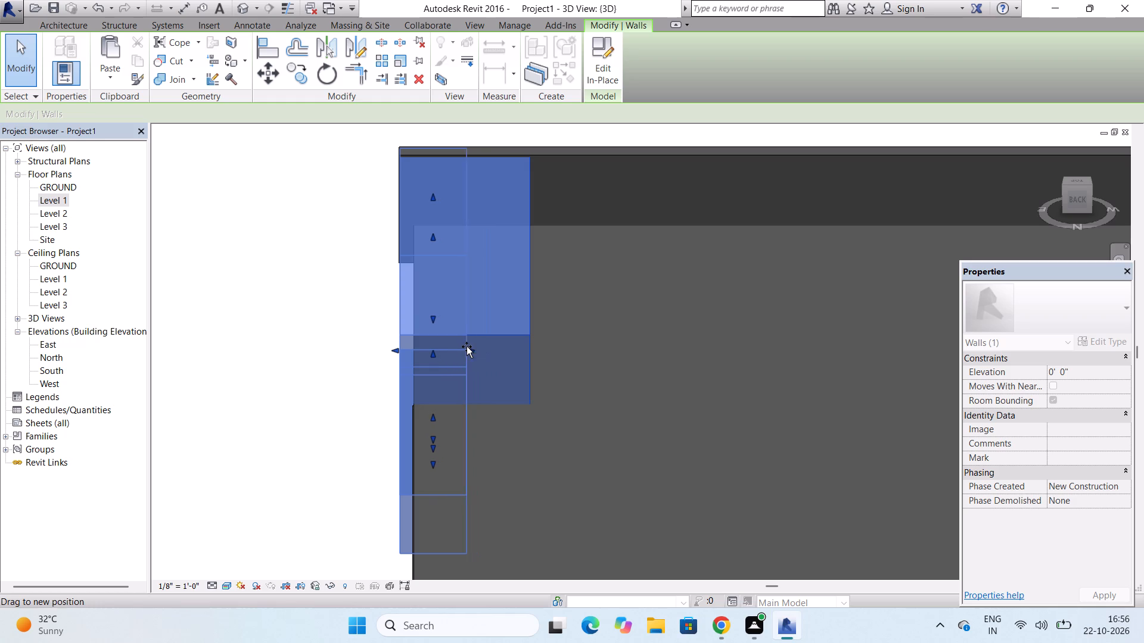
pyautogui.moveTo(467, 347); pyautogui.dragTo(440, 347)
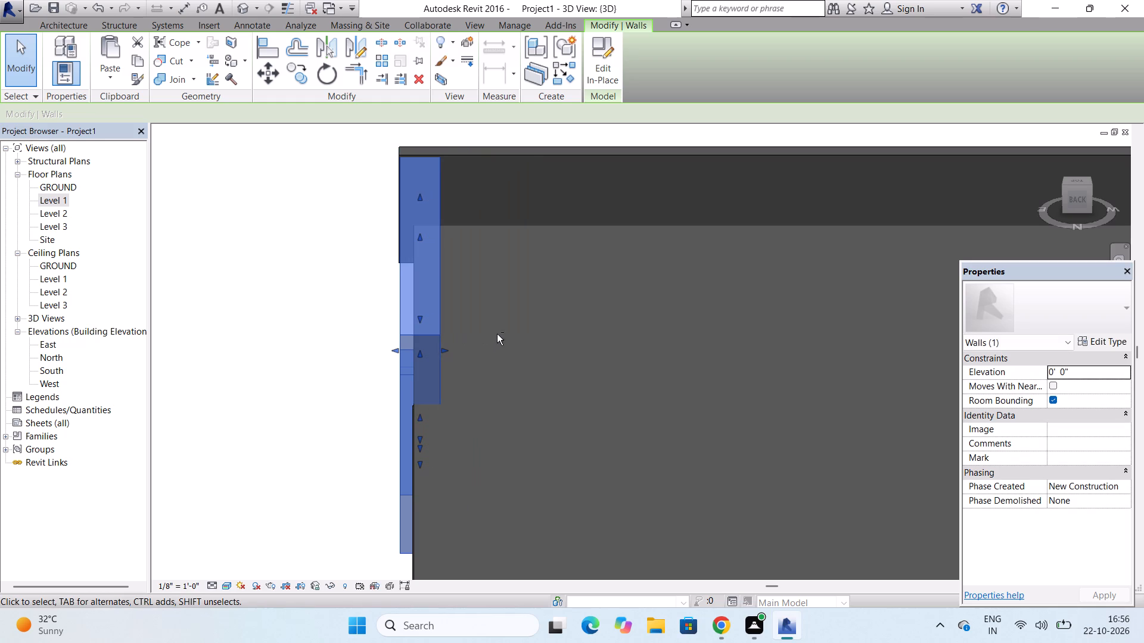
pyautogui.press('Escape')
pyautogui.press('Escape')
pyautogui.press('Escape')
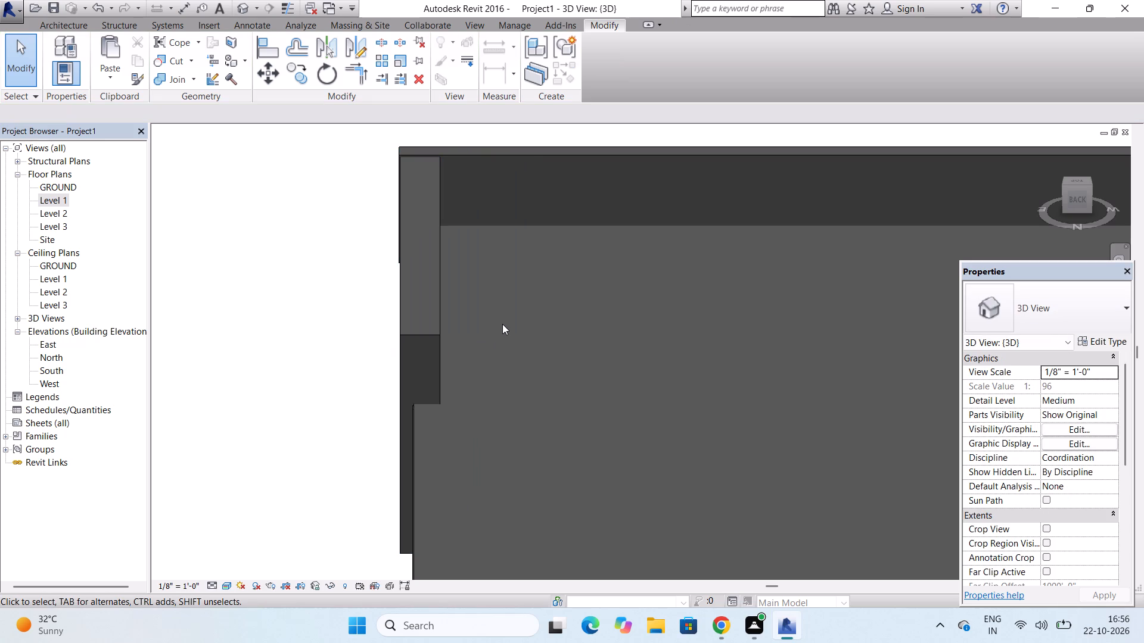
pyautogui.scroll(-3, 502, 324)
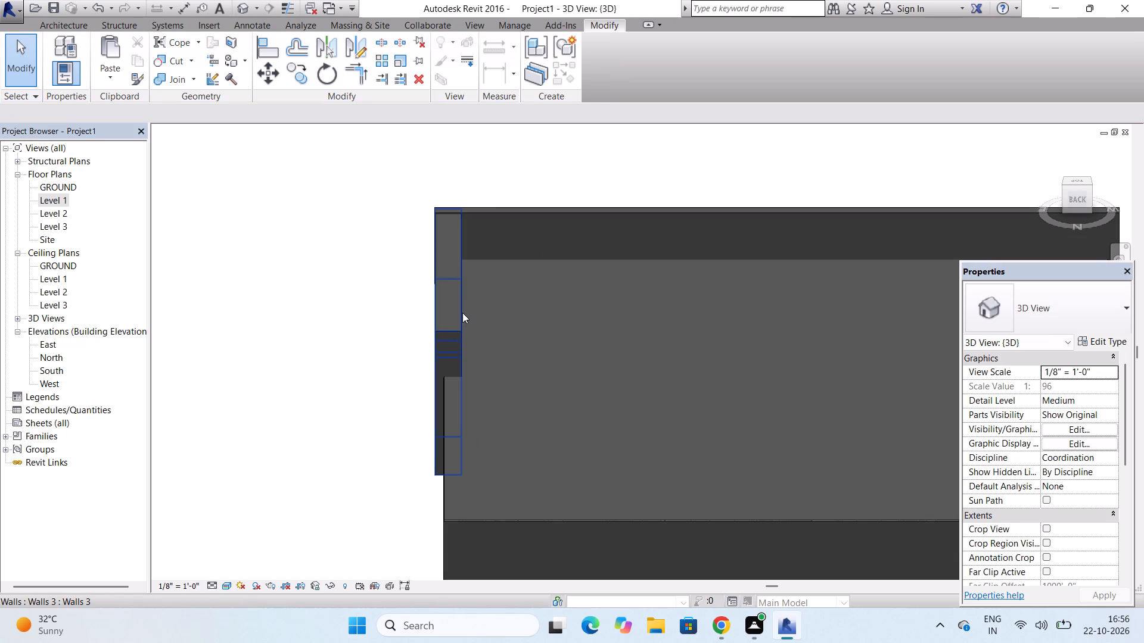
pyautogui.click(462, 313)
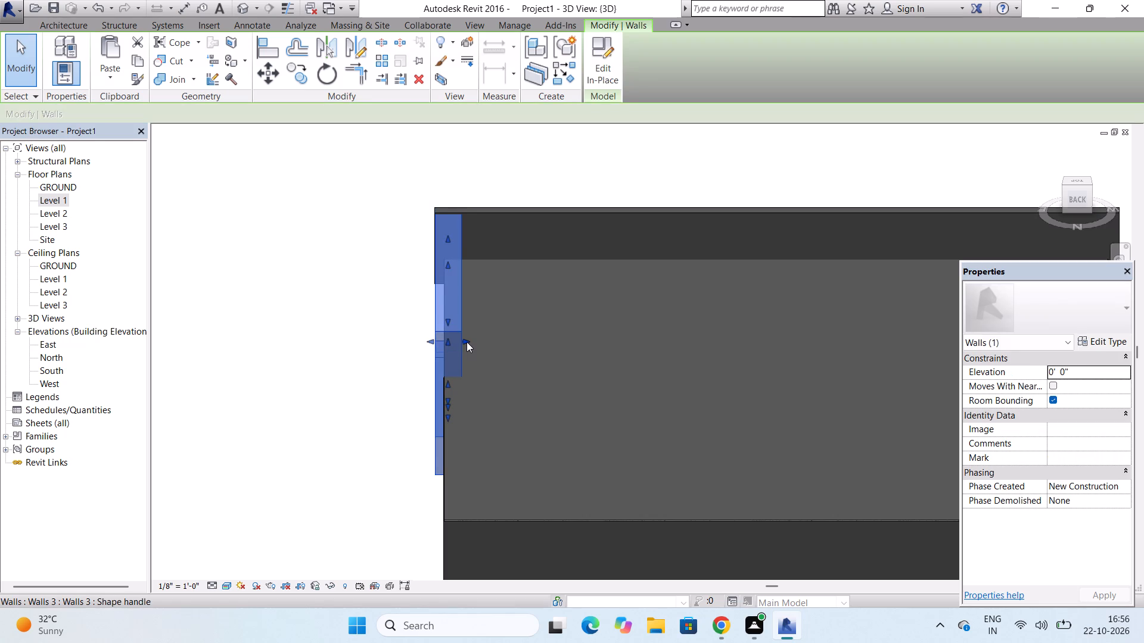
pyautogui.moveTo(467, 342); pyautogui.dragTo(453, 344)
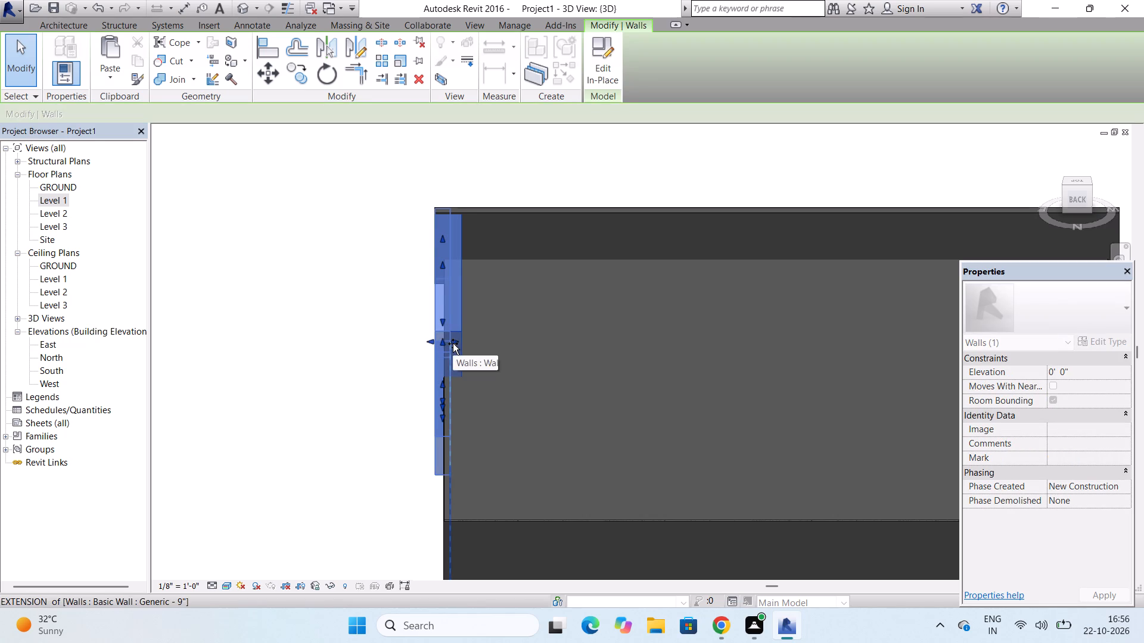
pyautogui.moveTo(453, 344); pyautogui.dragTo(452, 345)
pyautogui.moveTo(452, 345); pyautogui.dragTo(456, 348)
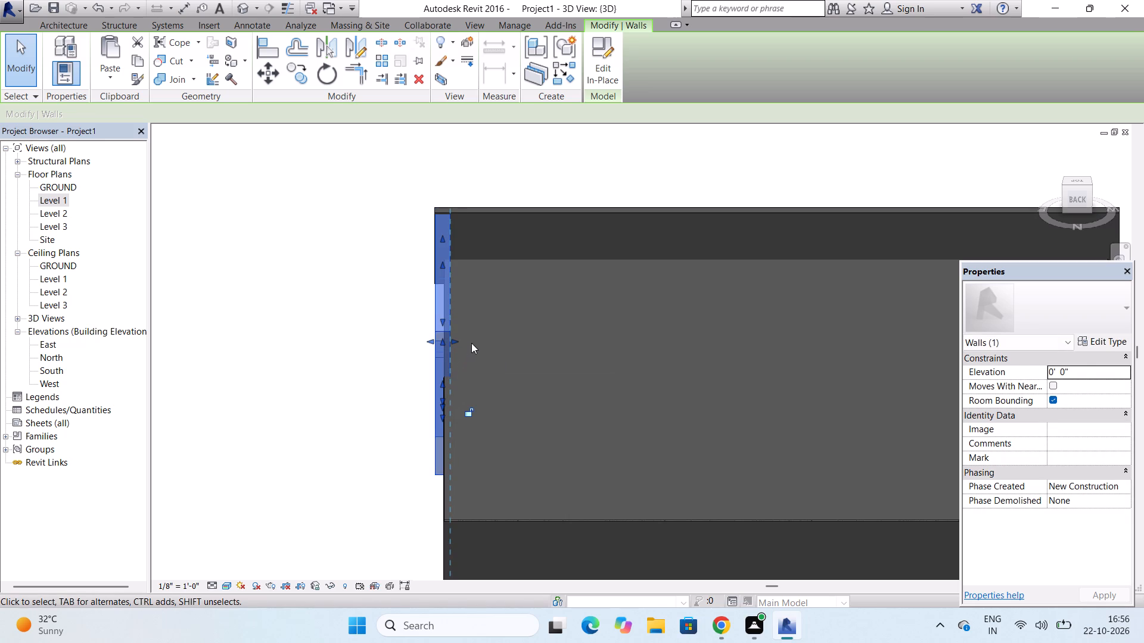
pyautogui.press('Escape')
pyautogui.press('Escape')
pyautogui.press('Escape')
pyautogui.press('Escape')
pyautogui.press('Escape')
pyautogui.press('Escape')
pyautogui.press('Escape')
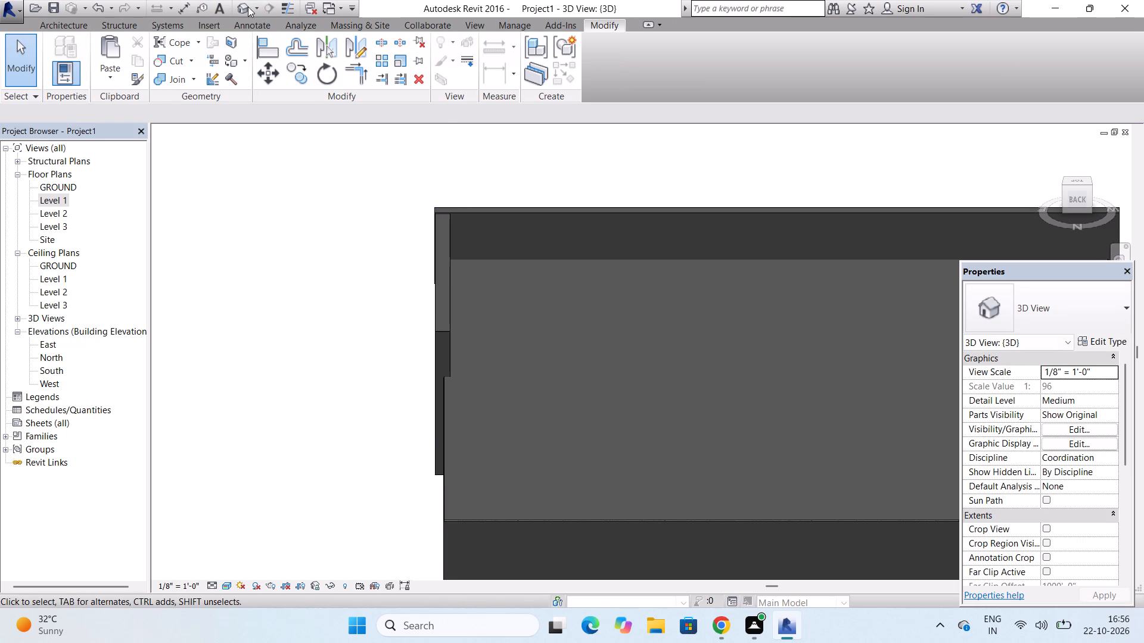
# Dismiss the blank Autodesk notification card.
pyautogui.moveTo(248, 7); pyautogui.dragTo(264, 0)
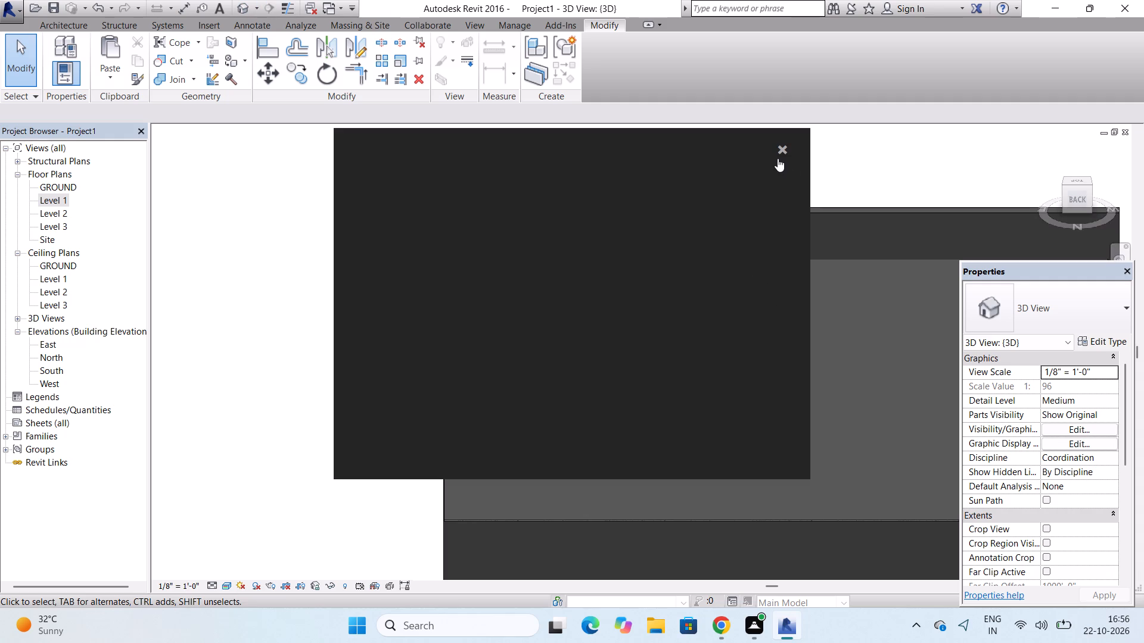
pyautogui.click(781, 146)
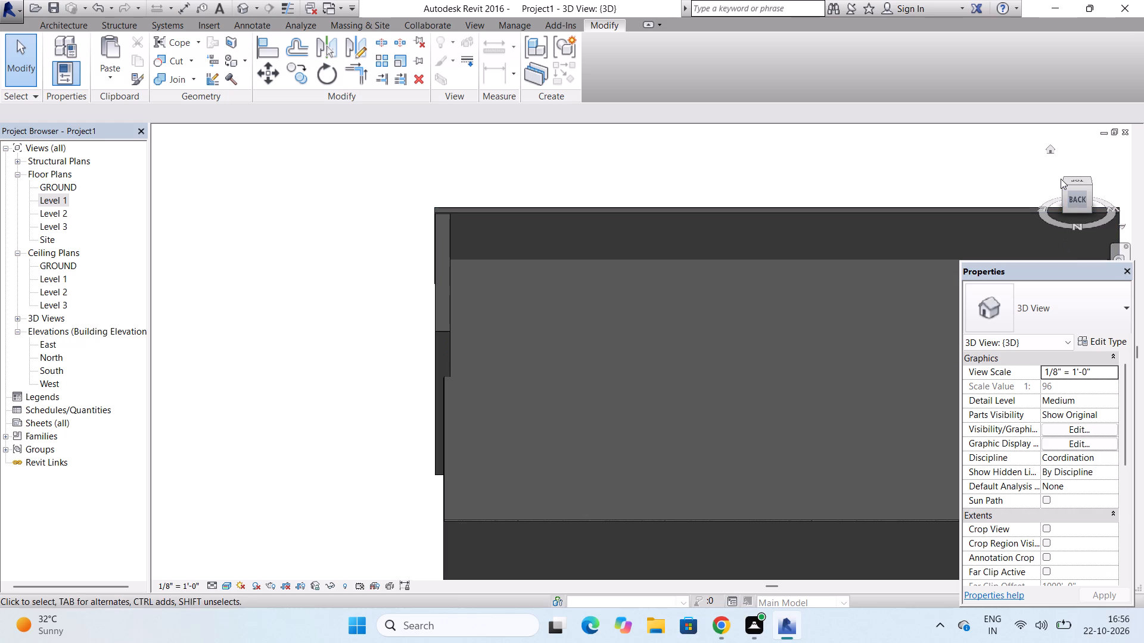
# From the front-right corner, pull the Walls 3 frame's front end face back flush against the back face of the Walls 2 frame.
pyautogui.moveTo(1066, 189); pyautogui.dragTo(333, 170)
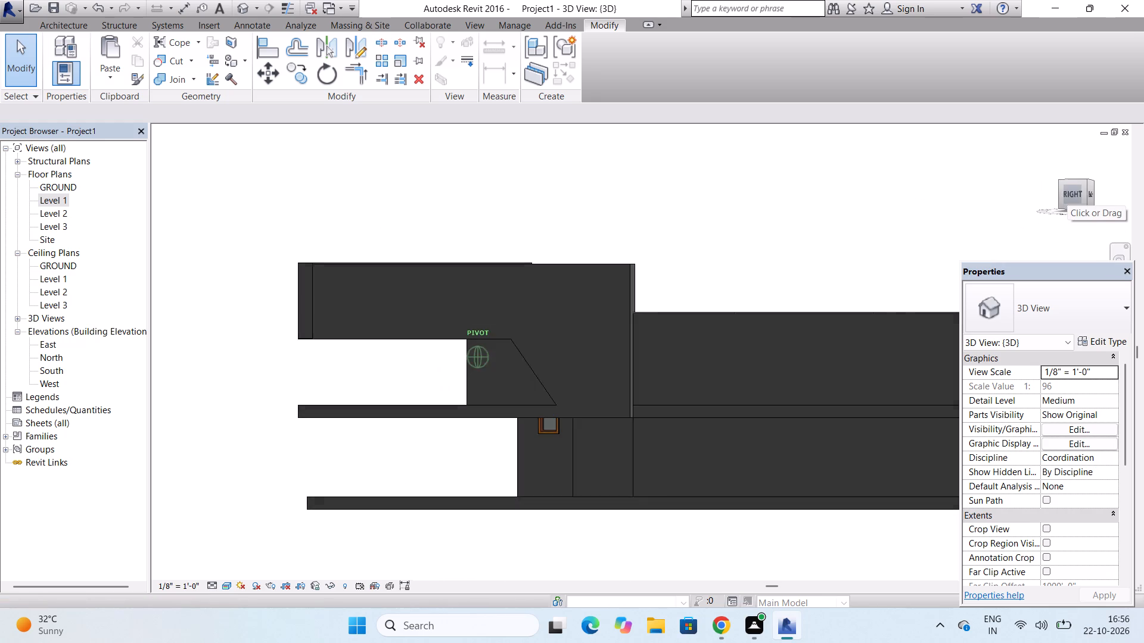
pyautogui.moveTo(333, 170); pyautogui.dragTo(573, 202)
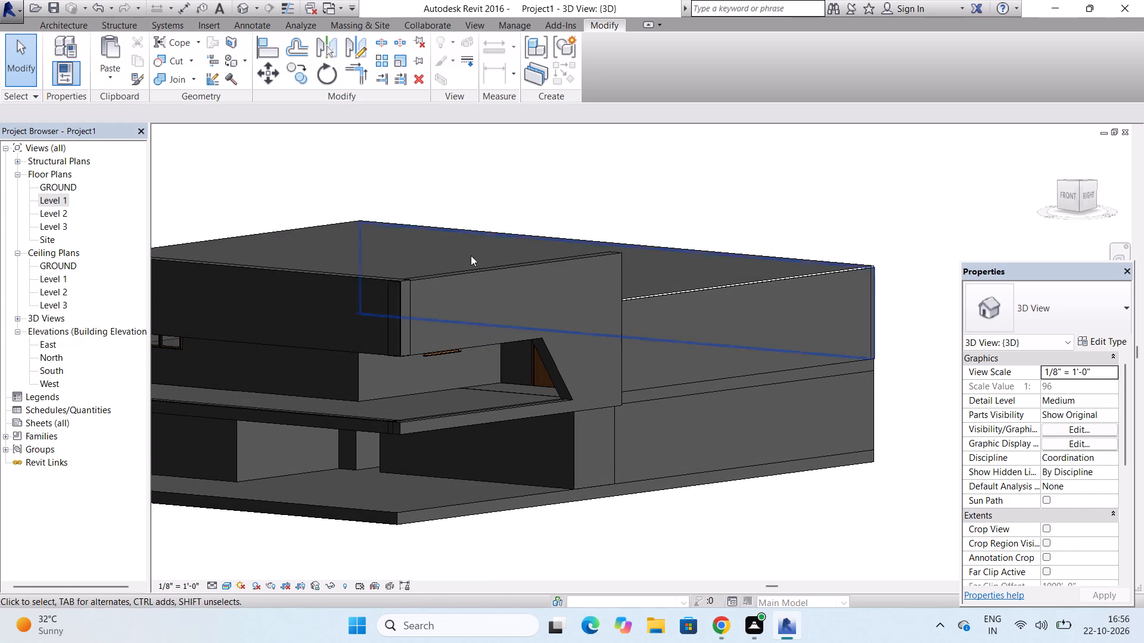
pyautogui.scroll(5, 396, 335)
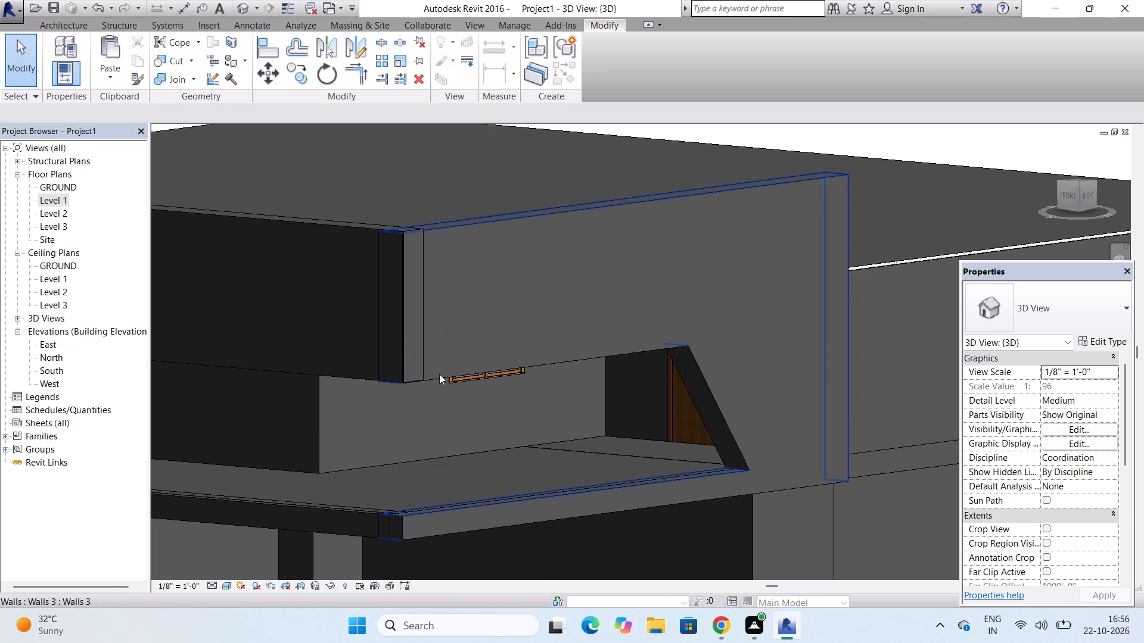
pyautogui.click(439, 374)
pyautogui.scroll(3, 393, 313)
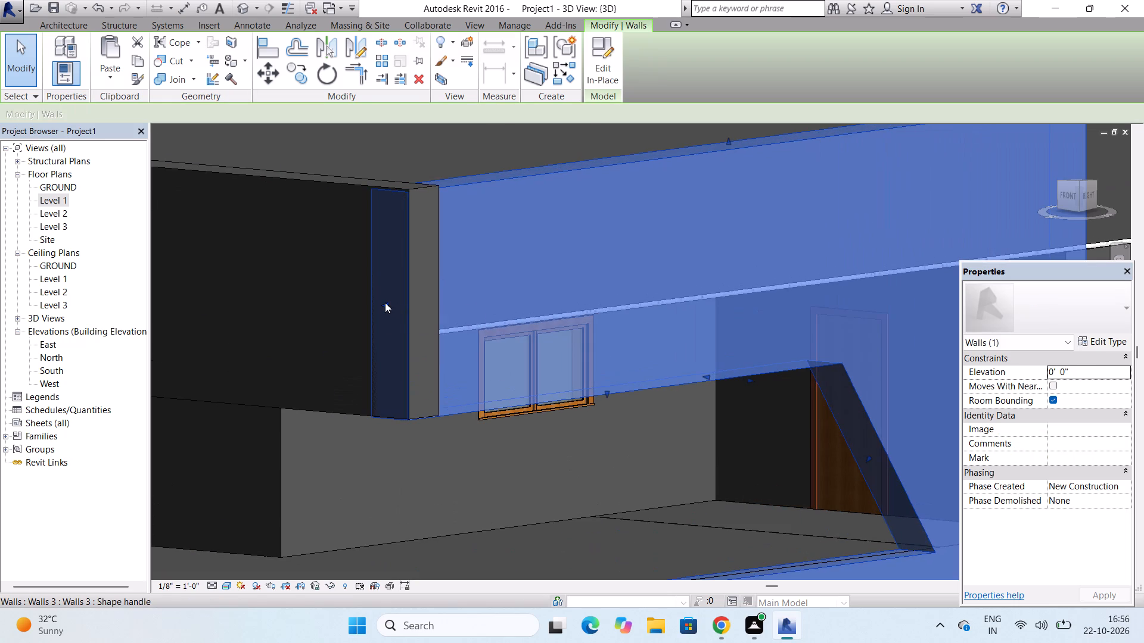
pyautogui.moveTo(385, 302); pyautogui.dragTo(414, 293)
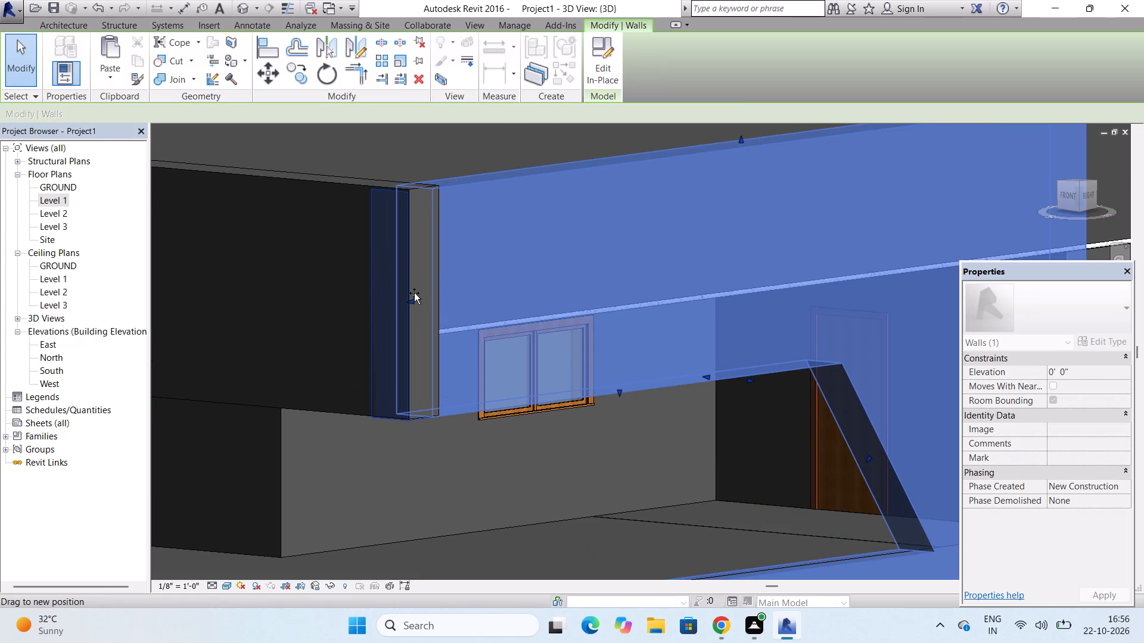
pyautogui.moveTo(414, 293); pyautogui.dragTo(424, 286)
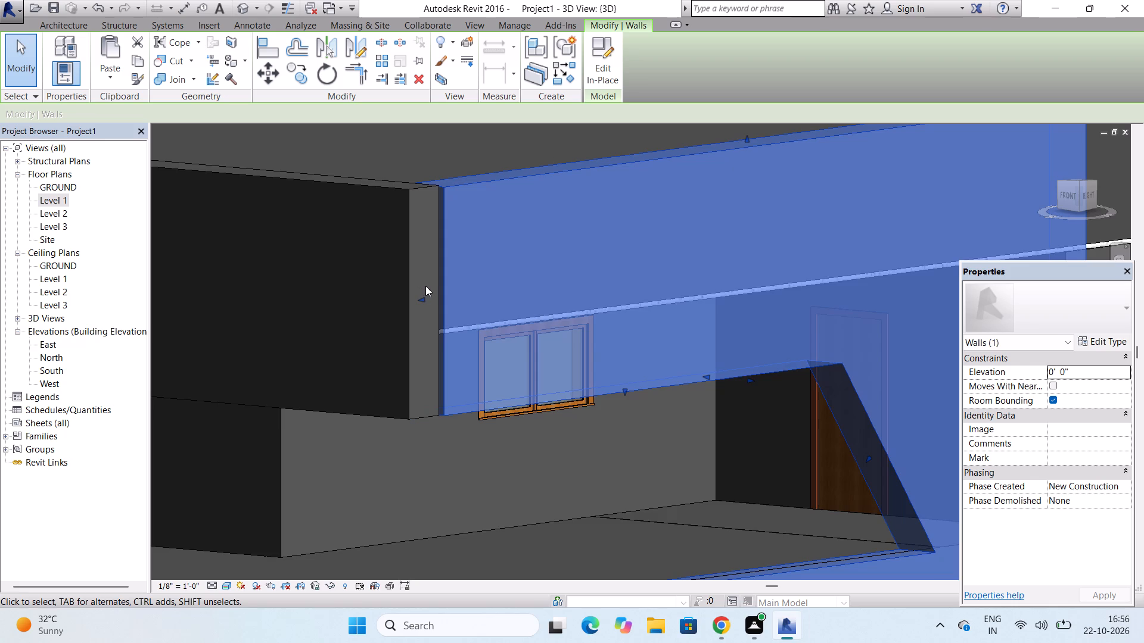
pyautogui.scroll(3, 424, 307)
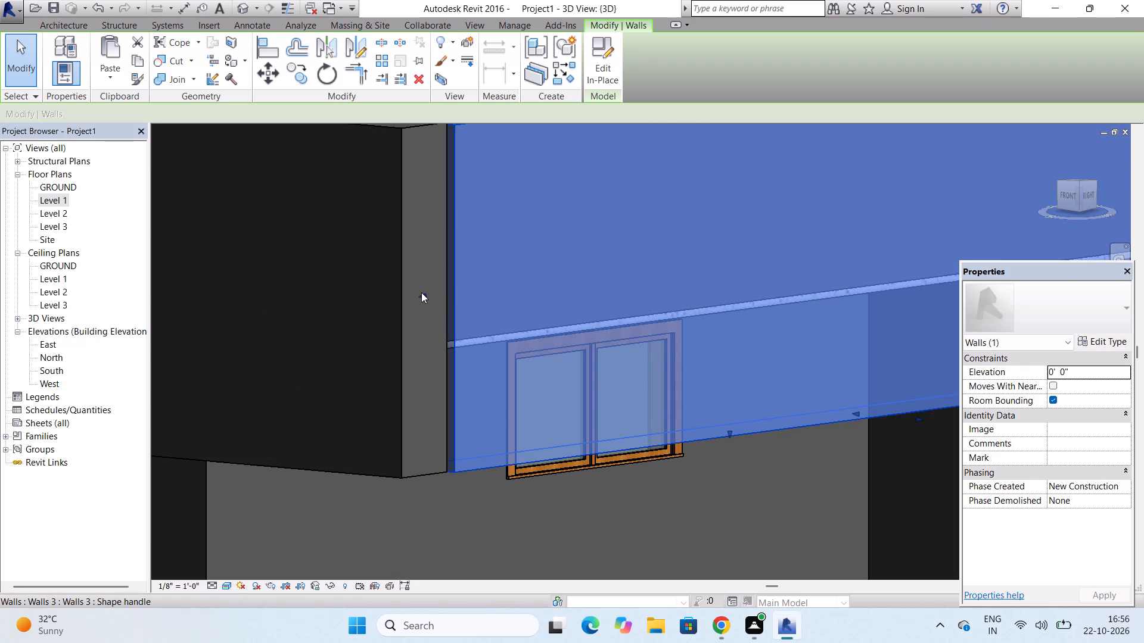
pyautogui.click(423, 295)
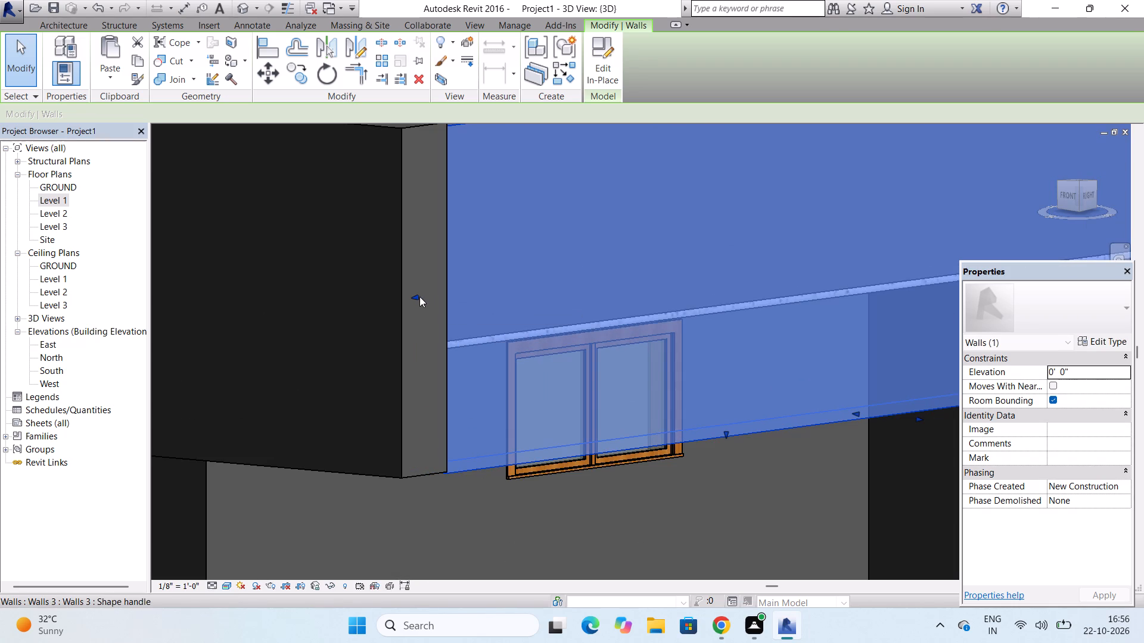
pyautogui.press('Escape')
# Examine the overall massing of the building from the front-right corner.
pyautogui.scroll(-13, 319, 320)
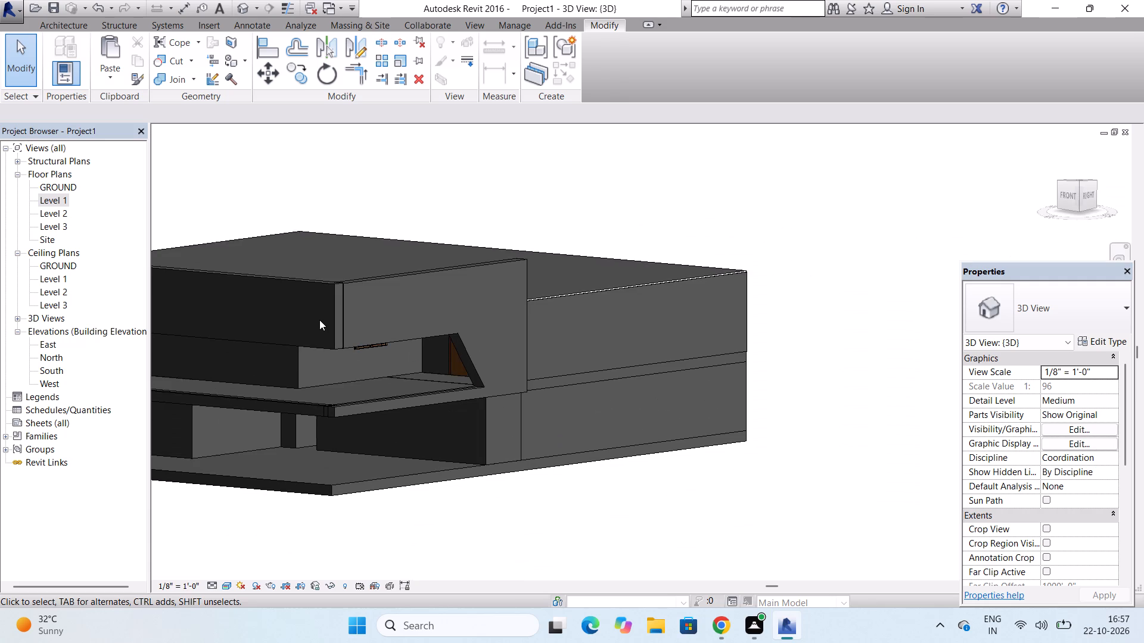
pyautogui.scroll(-4, 319, 320)
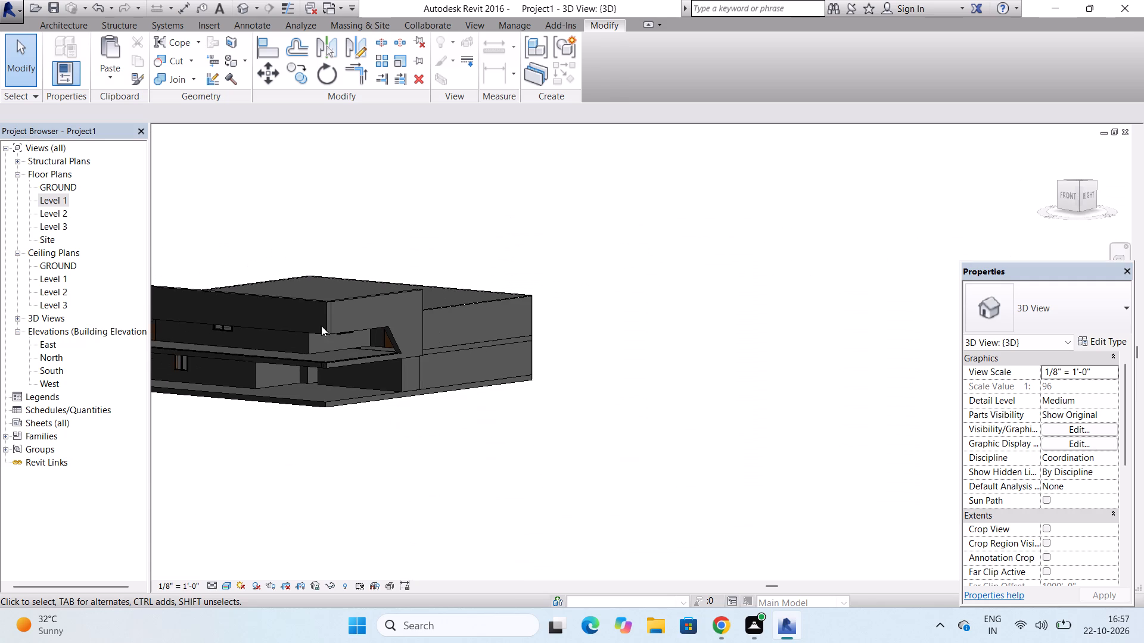
pyautogui.scroll(-2, 346, 354)
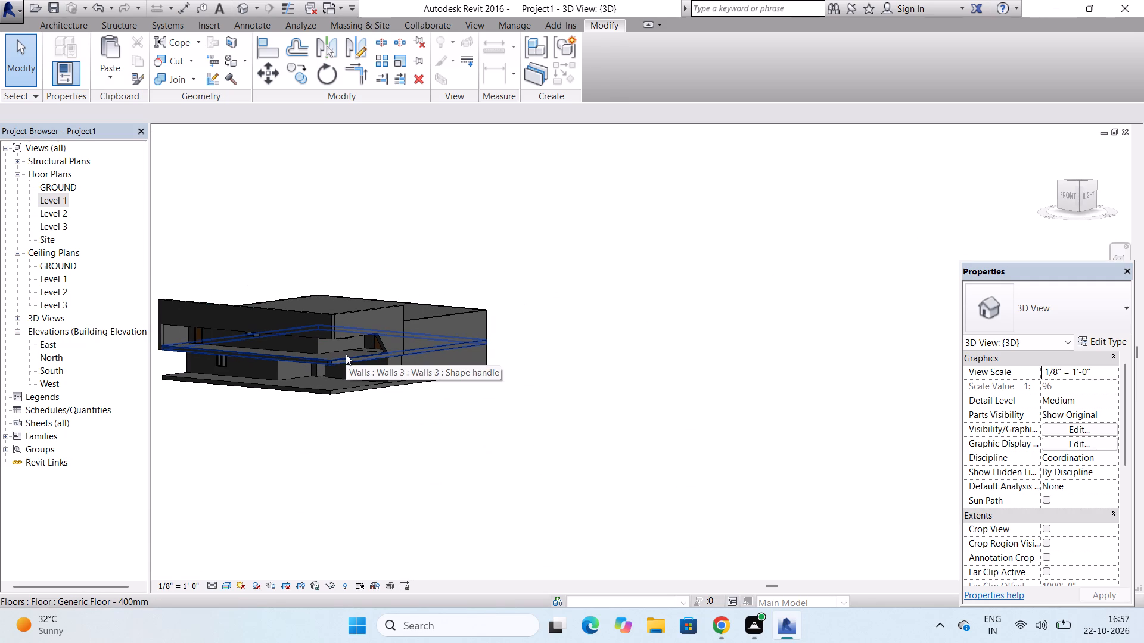
pyautogui.scroll(-3, 346, 354)
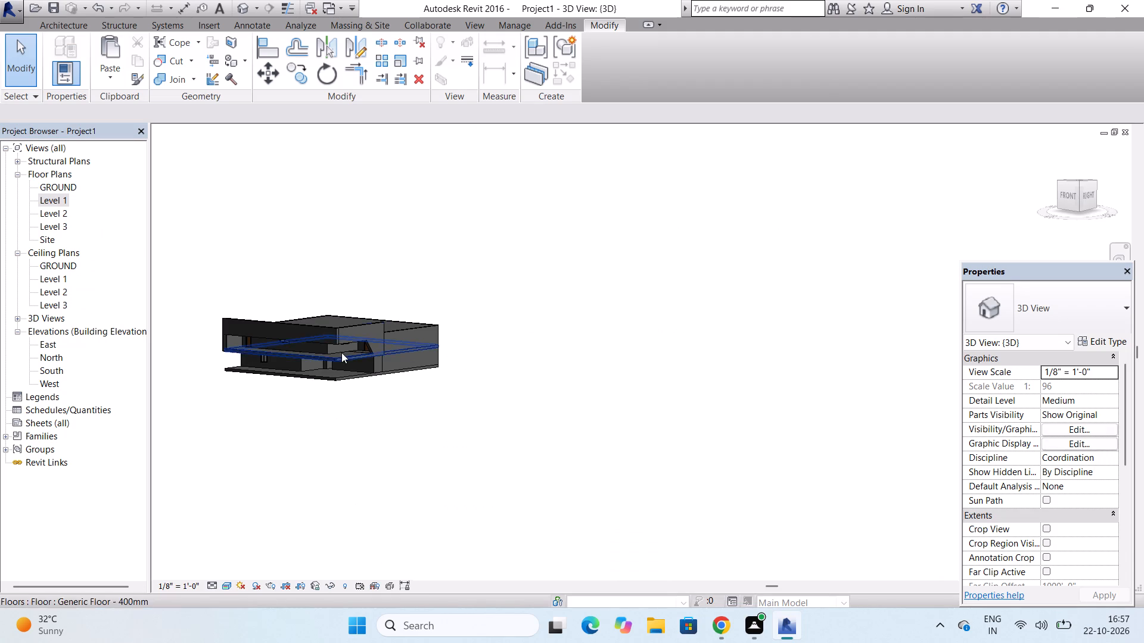
pyautogui.scroll(-3, 356, 358)
# Save the project to the Desktop as "Project1 0258.rvt DDDDDDD", dismissing the blank Autodesk notification along the way.
pyautogui.hotkey('ctrl', 's')
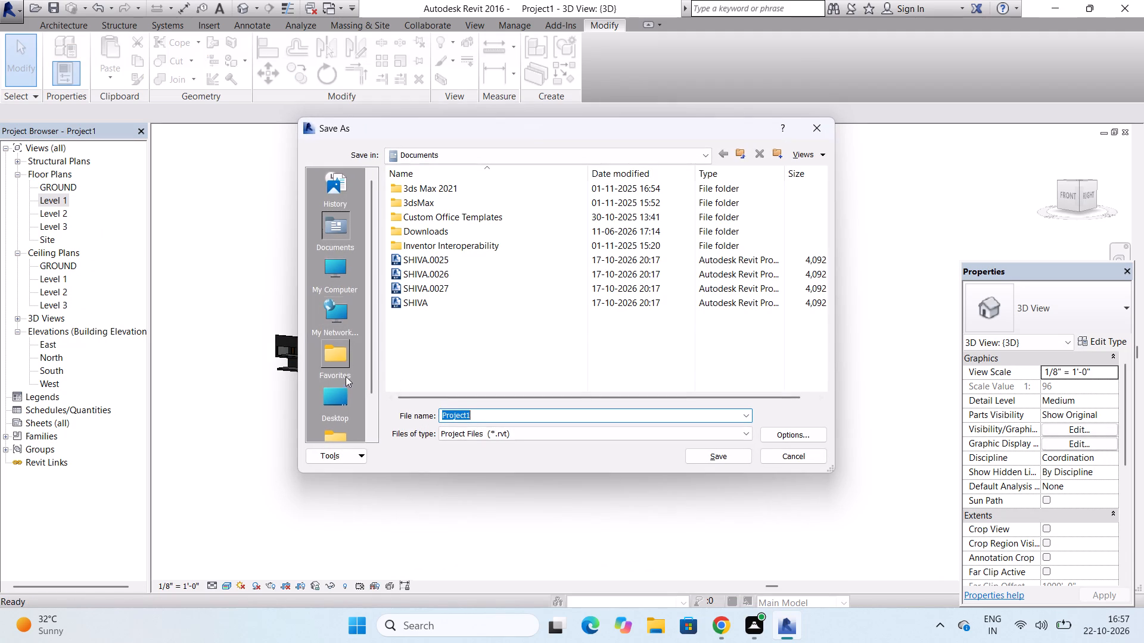
pyautogui.click(341, 398)
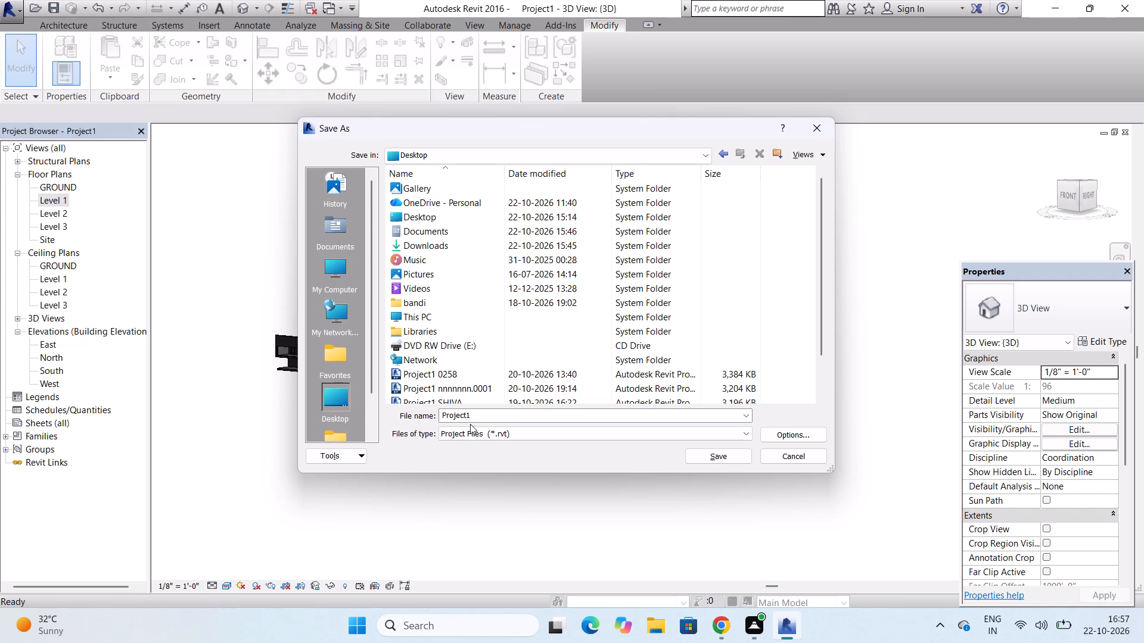
pyautogui.click(477, 415)
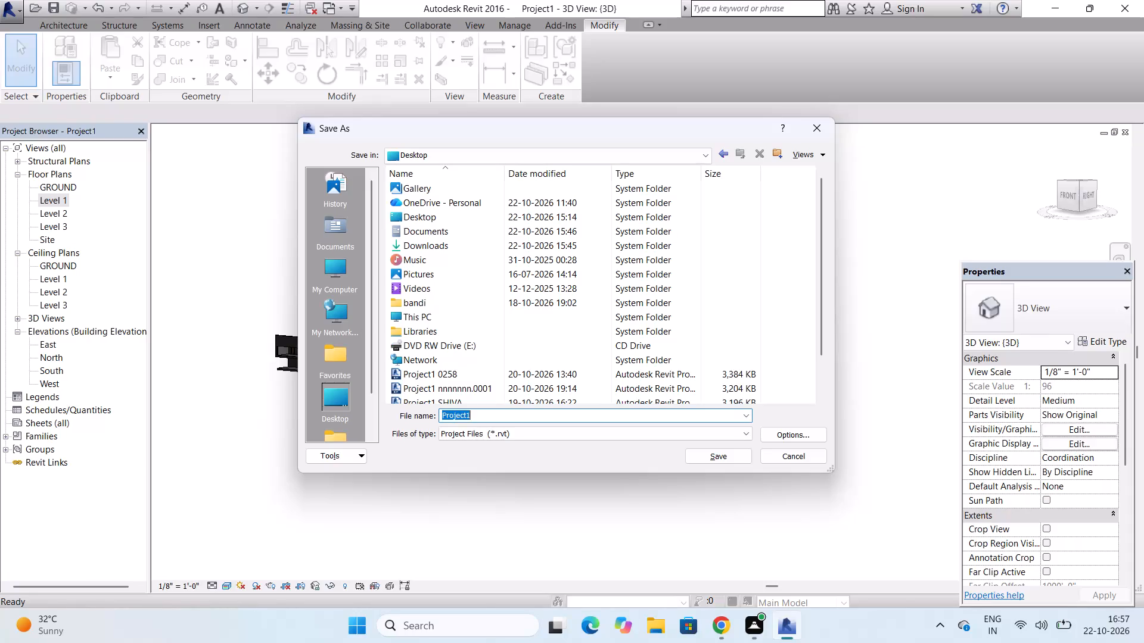
pyautogui.click(477, 415)
pyautogui.press('space')
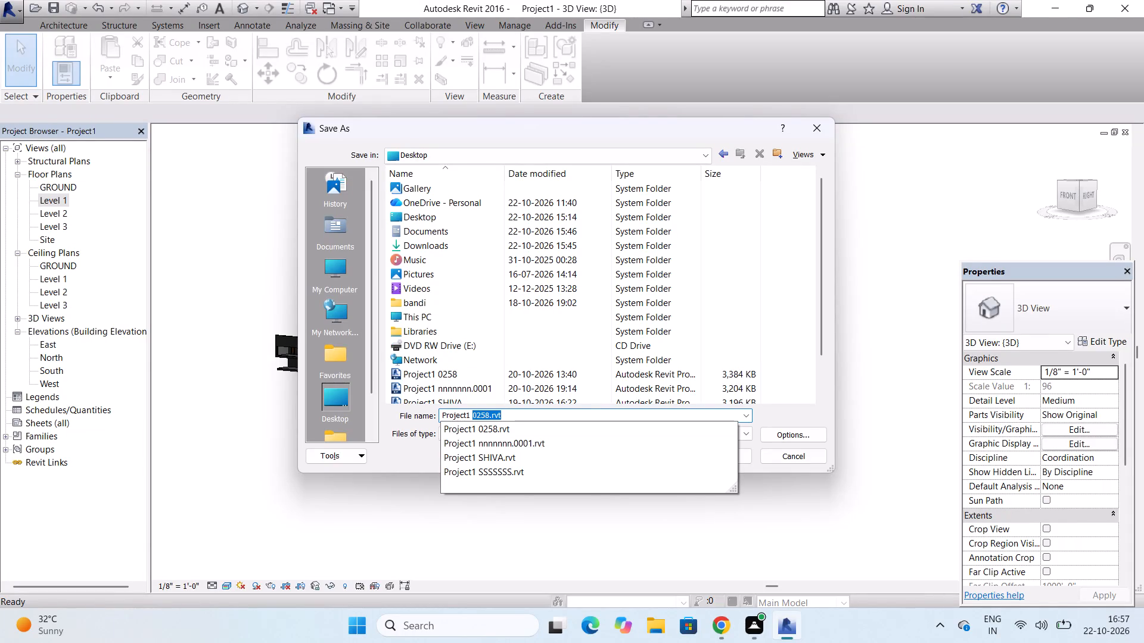
pyautogui.click(503, 413)
pyautogui.press('space')
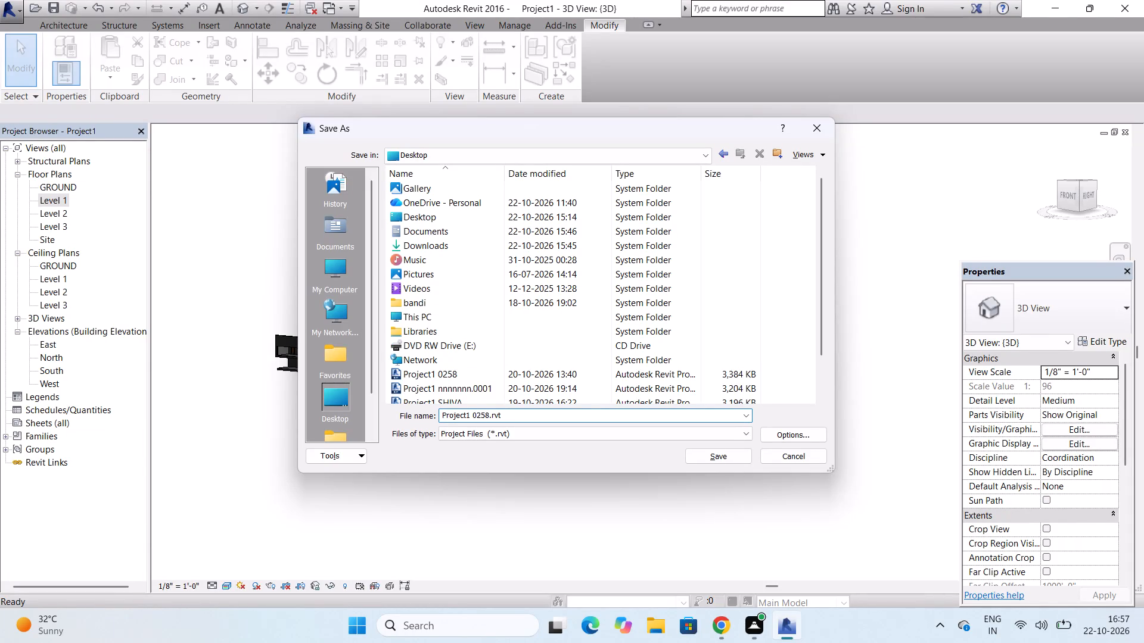
pyautogui.write('DDDDDDD')
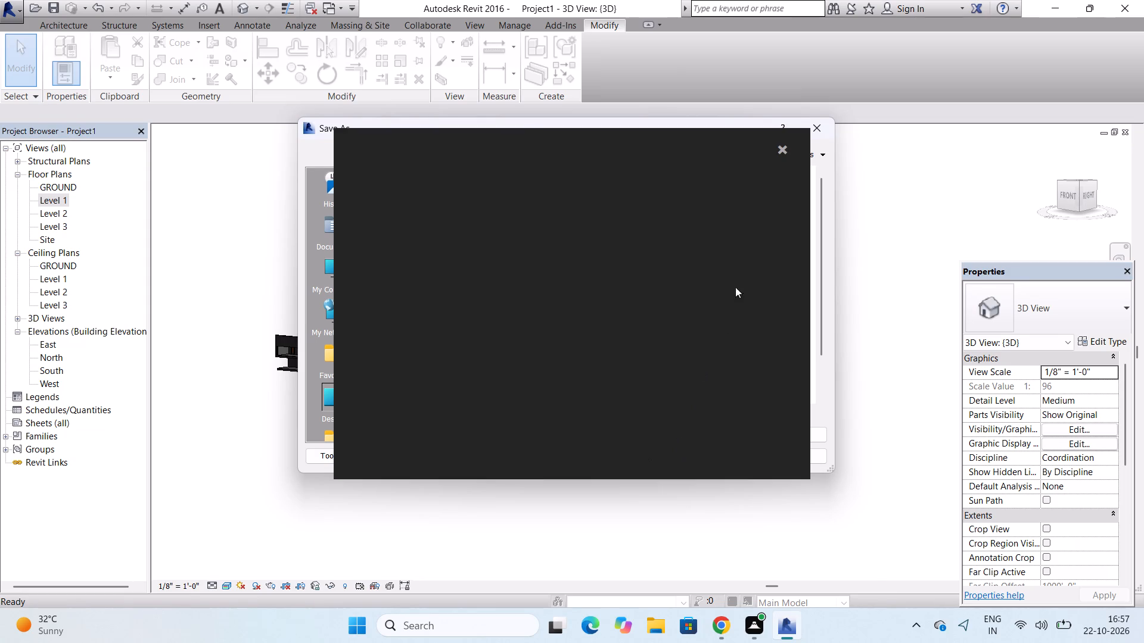
pyautogui.click(784, 146)
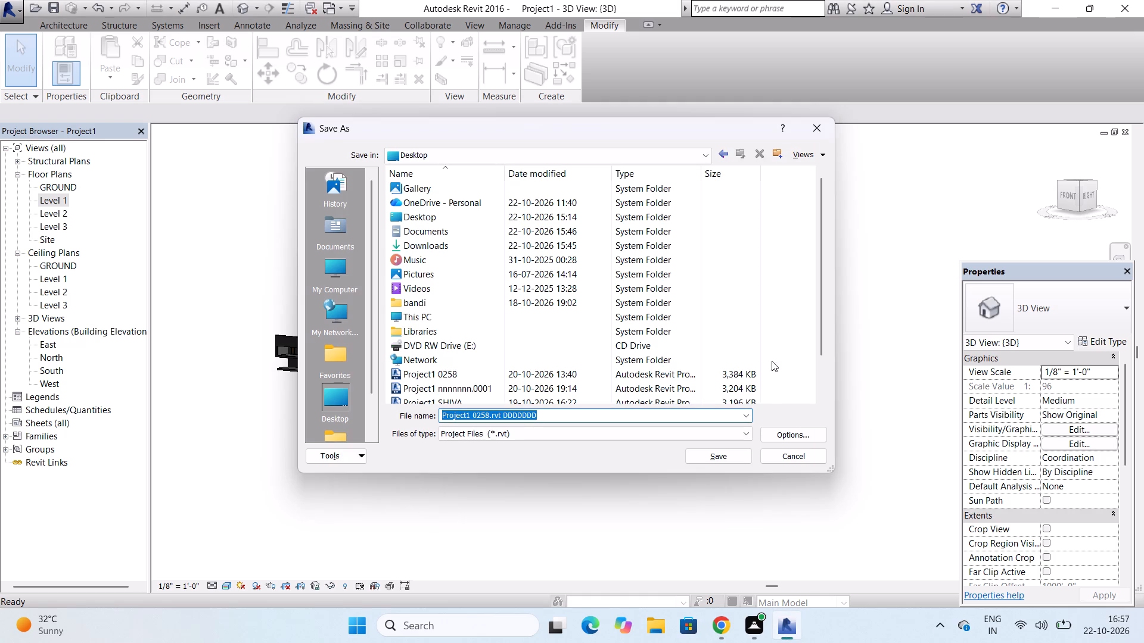
pyautogui.click(725, 458)
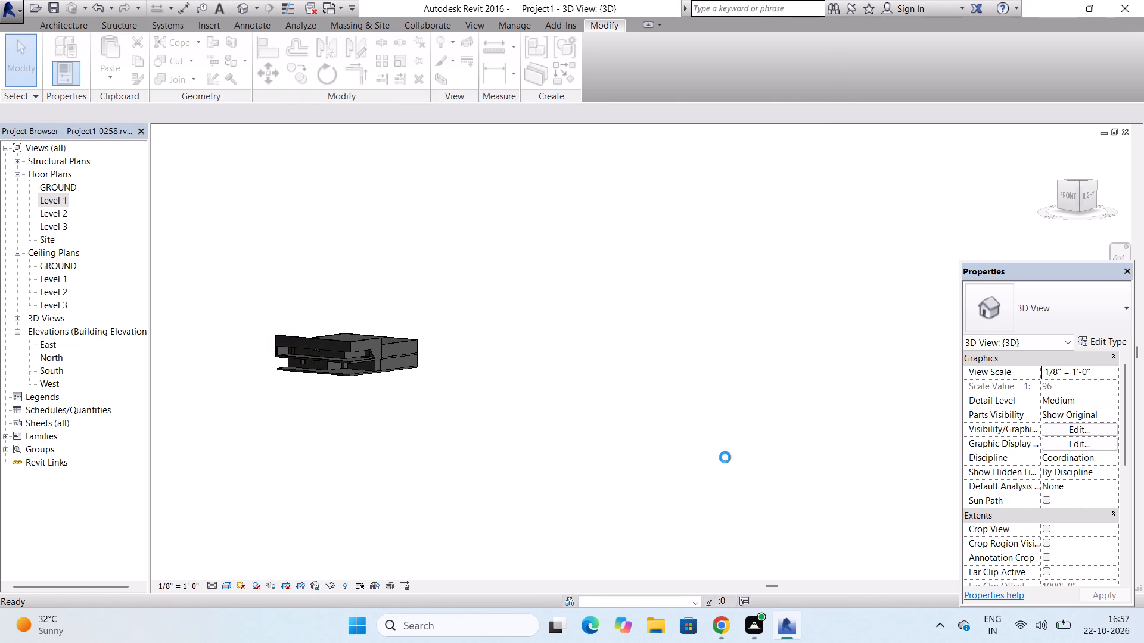
# Enable region rendering for the 3D view and enlarge the render region on all four sides to about 553 by 253 pixels around the building.
pyautogui.click(481, 22)
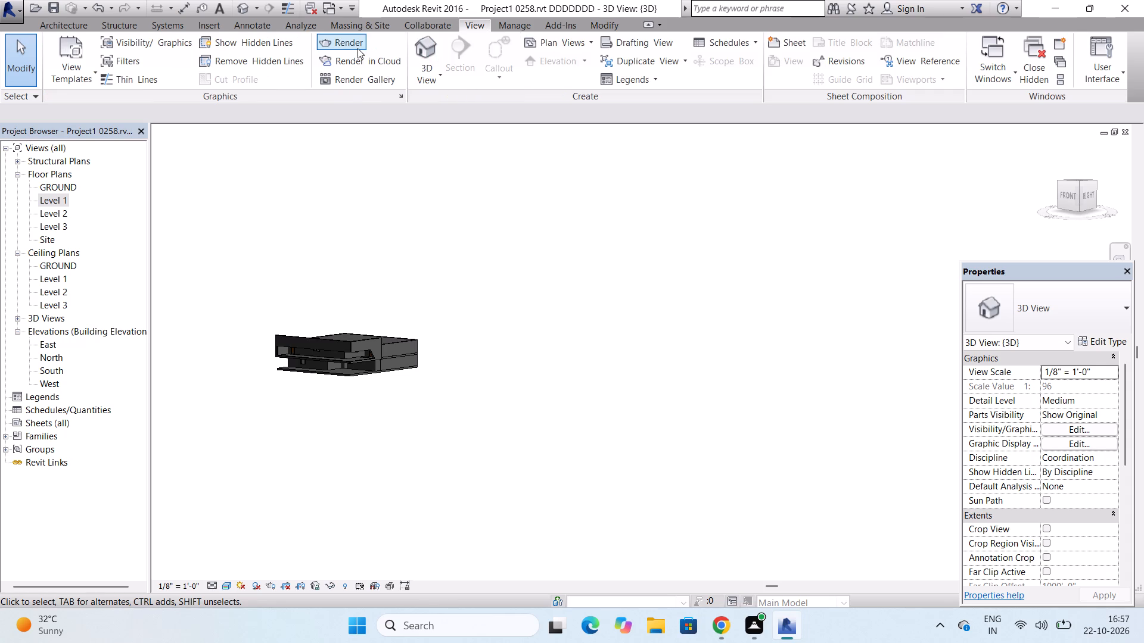
pyautogui.click(349, 49)
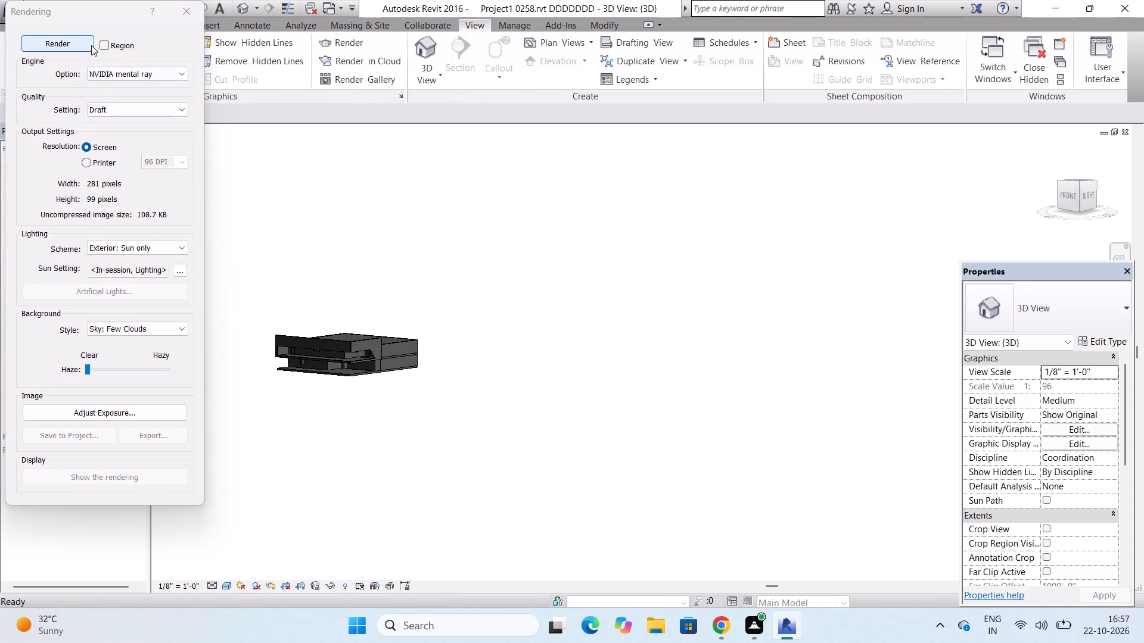
pyautogui.click(109, 45)
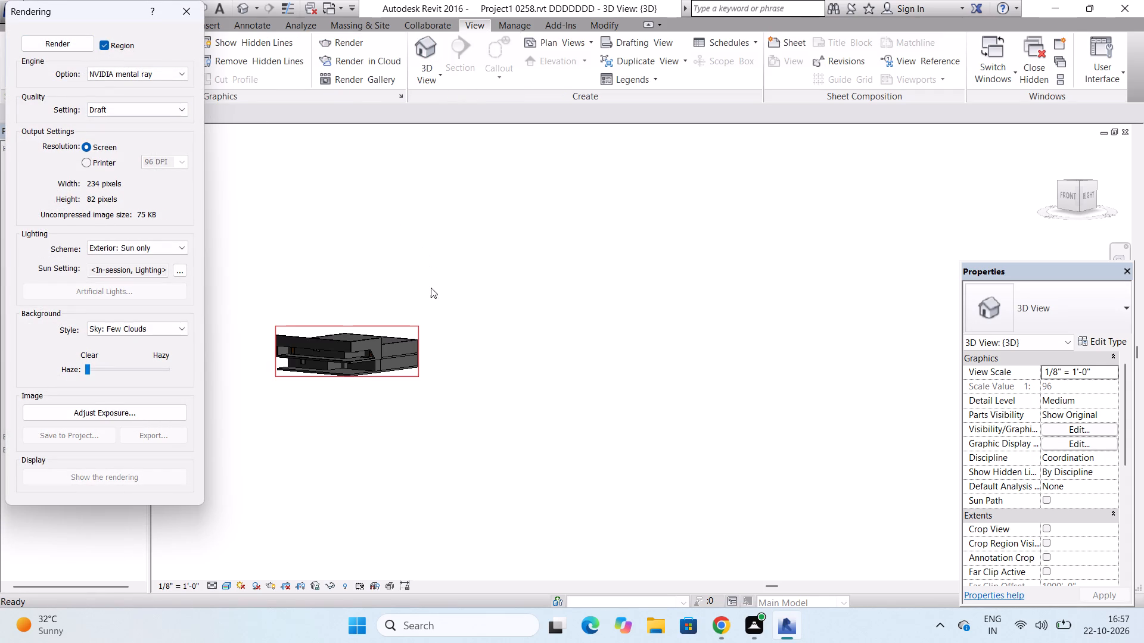
pyautogui.scroll(5, 321, 317)
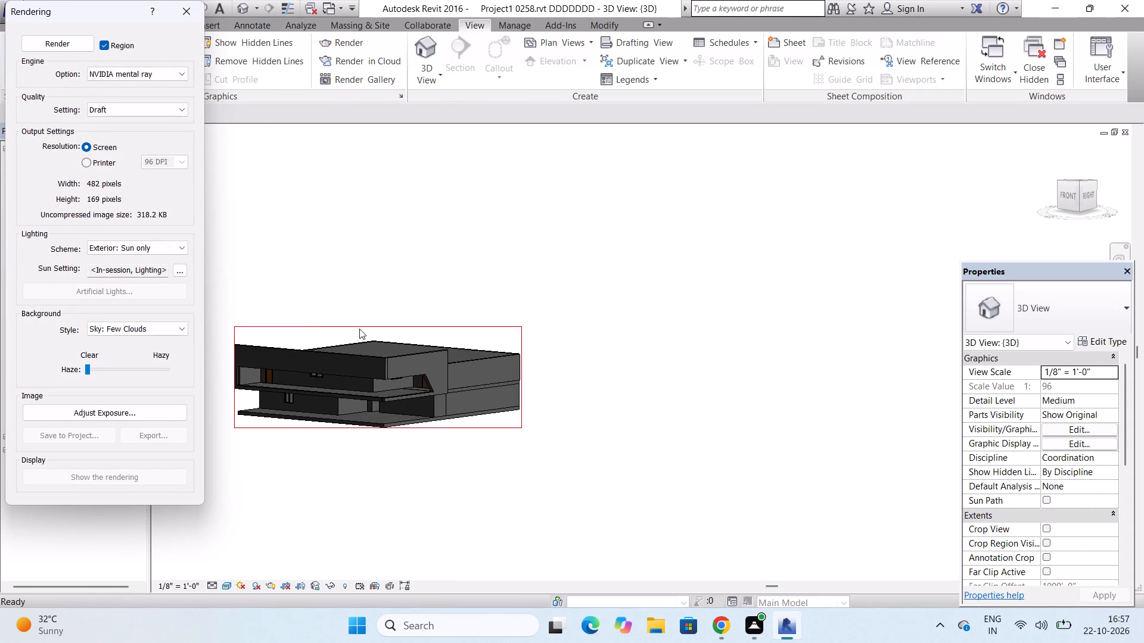
pyautogui.click(361, 325)
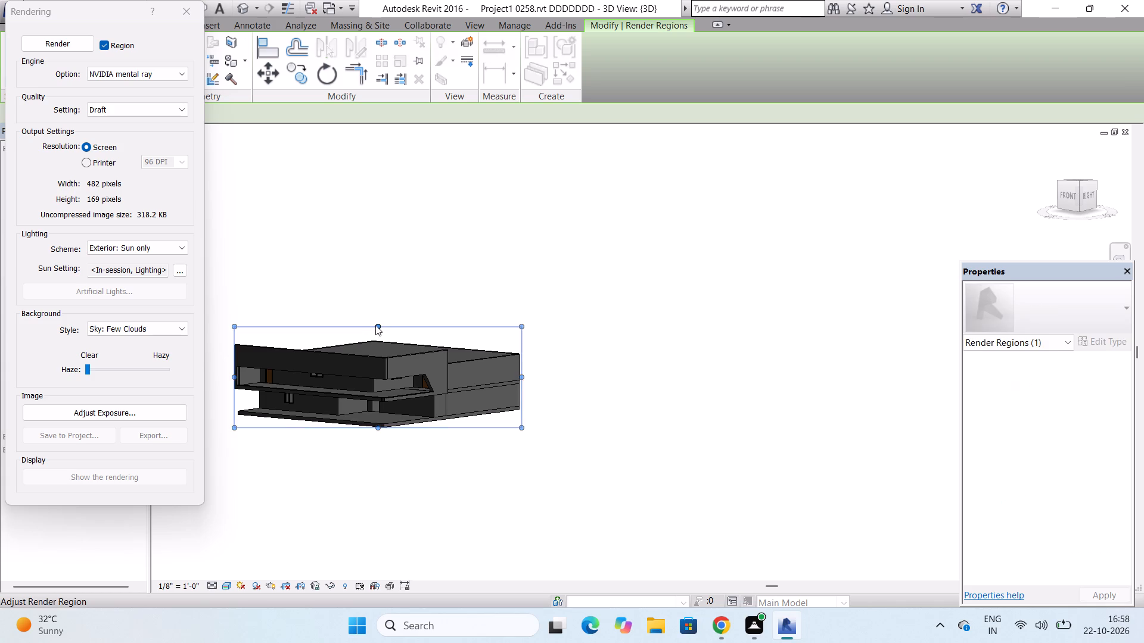
pyautogui.moveTo(377, 325); pyautogui.dragTo(389, 313)
pyautogui.moveTo(521, 369); pyautogui.dragTo(546, 370)
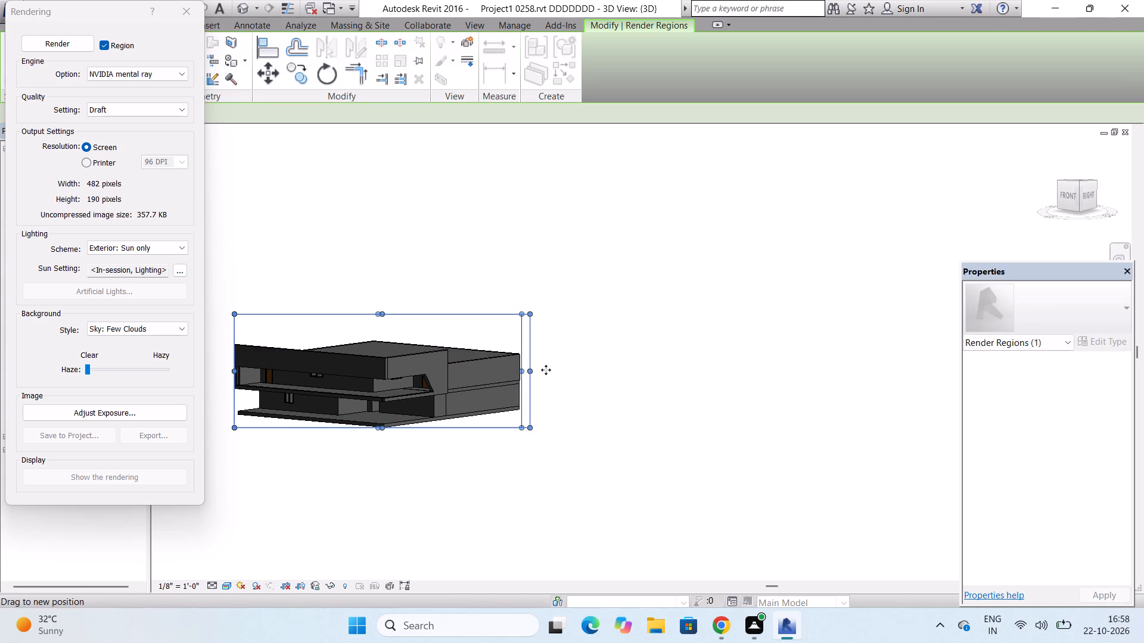
pyautogui.moveTo(546, 370); pyautogui.dragTo(549, 370)
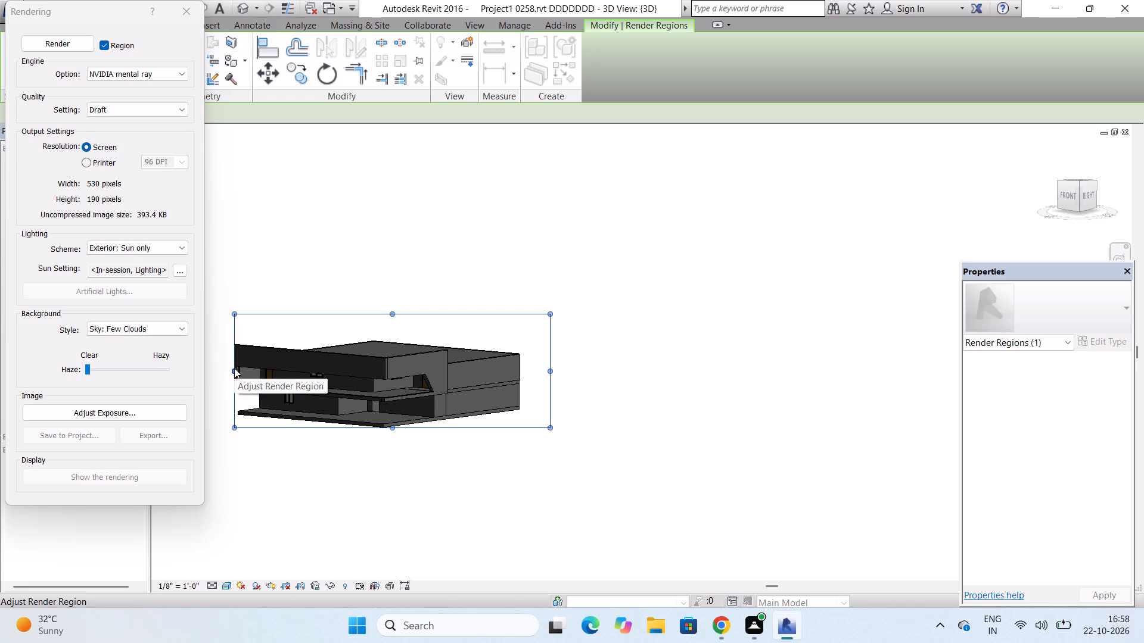
pyautogui.moveTo(234, 368); pyautogui.dragTo(220, 368)
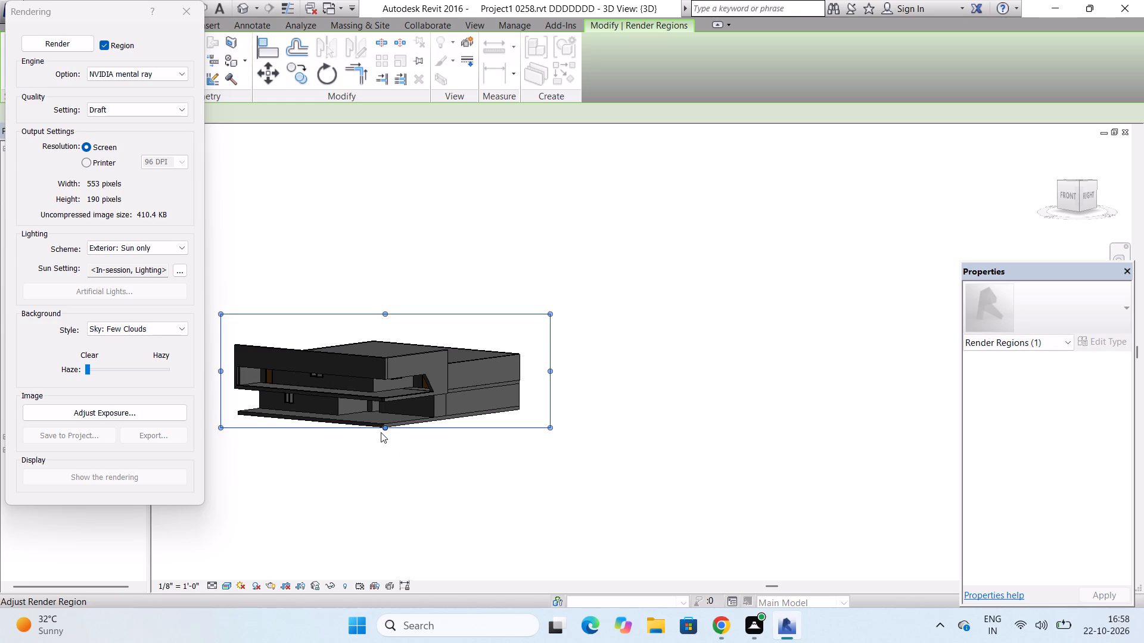
pyautogui.moveTo(384, 426); pyautogui.dragTo(384, 463)
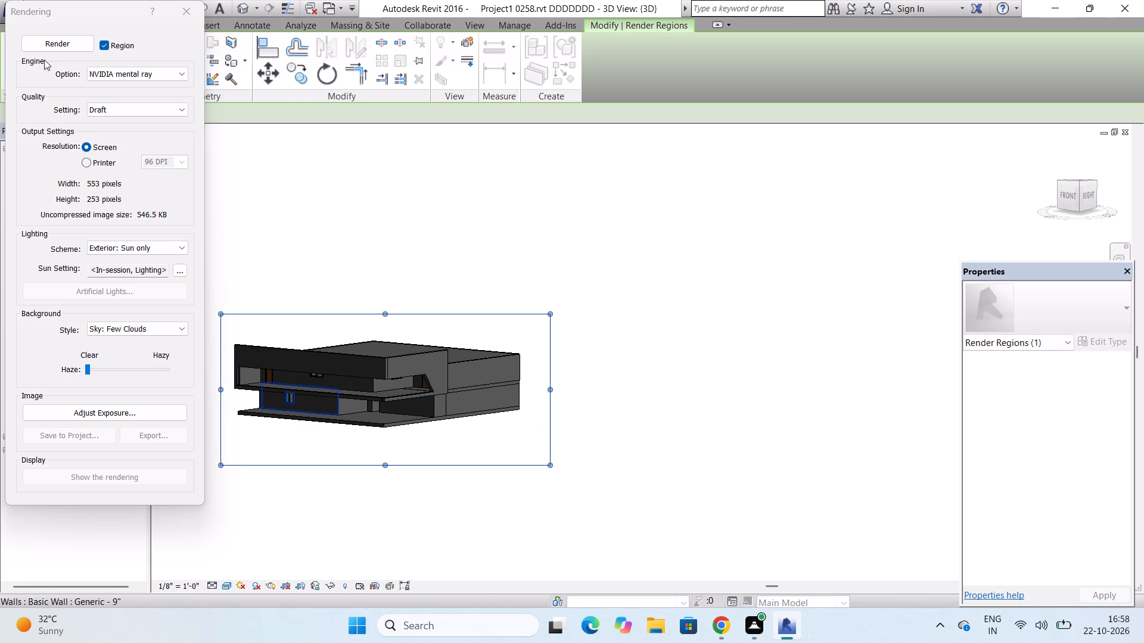
# Render the region at Draft quality with the Exterior: Sun only lighting scheme.
pyautogui.click(57, 39)
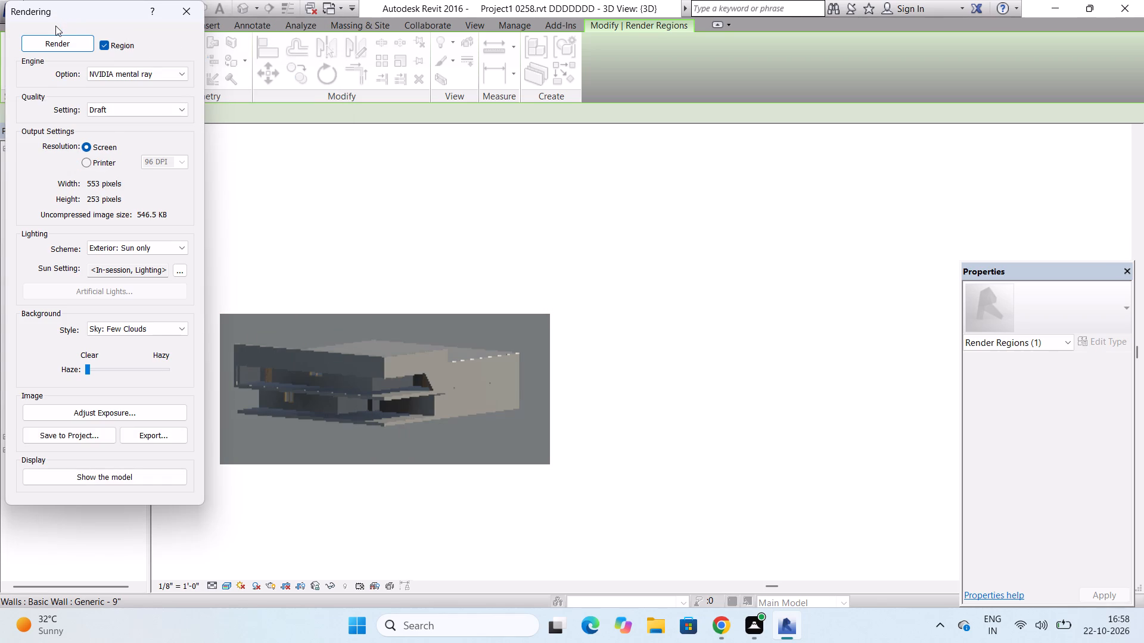
# Export the rendered image to the Desktop as a JPEG named "{3D} DDDDD".
pyautogui.click(148, 436)
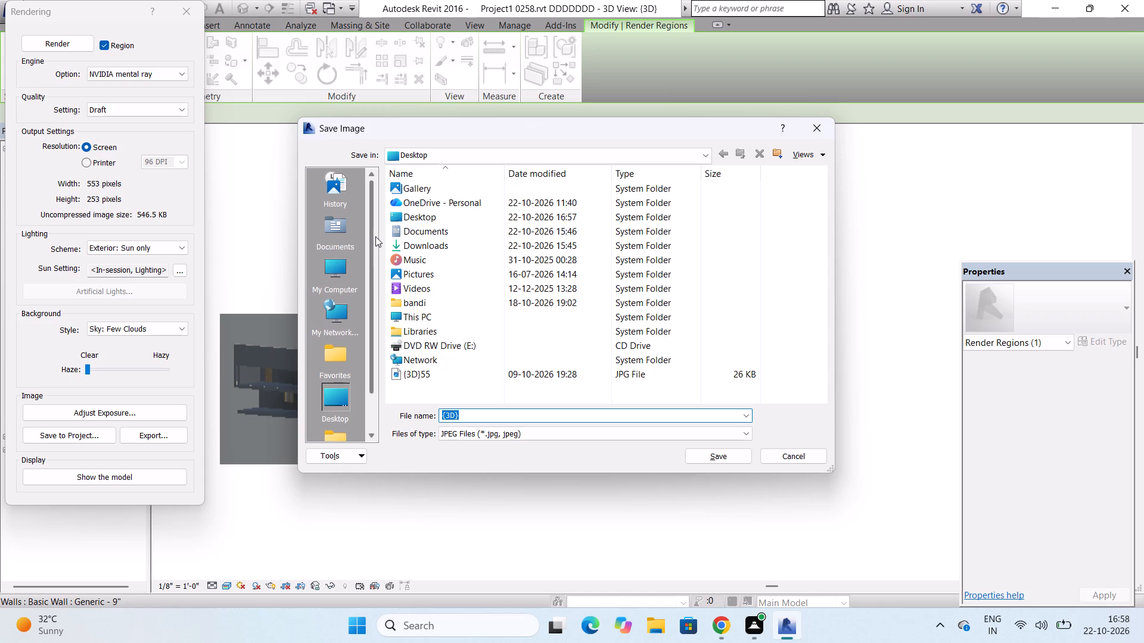
pyautogui.click(473, 418)
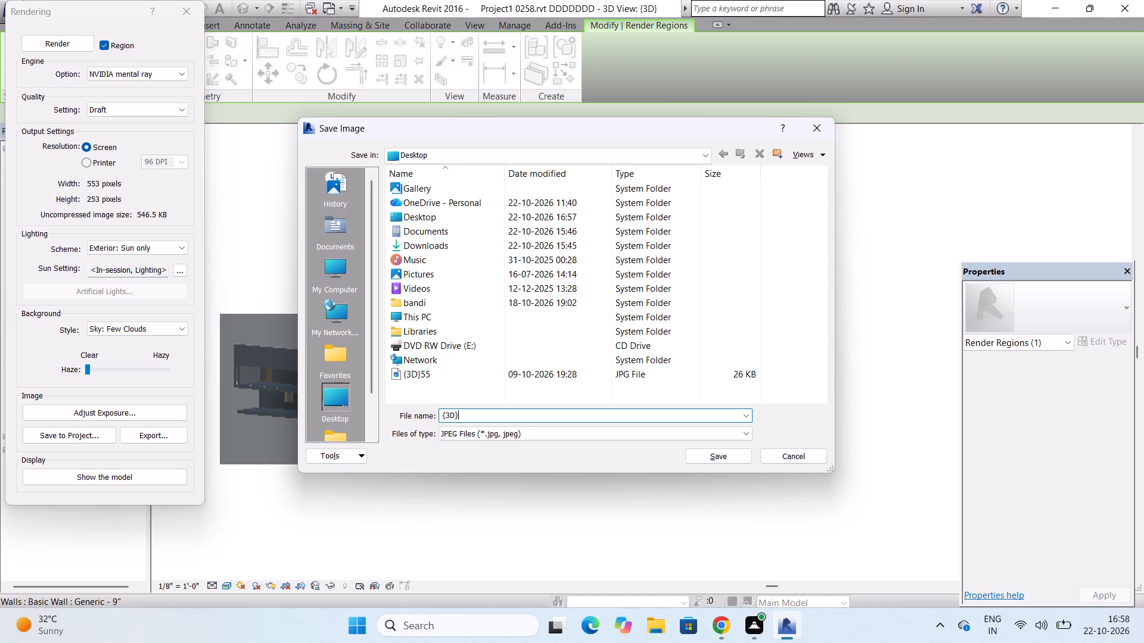
pyautogui.press('space')
pyautogui.write('DDDDD')
pyautogui.click(715, 451)
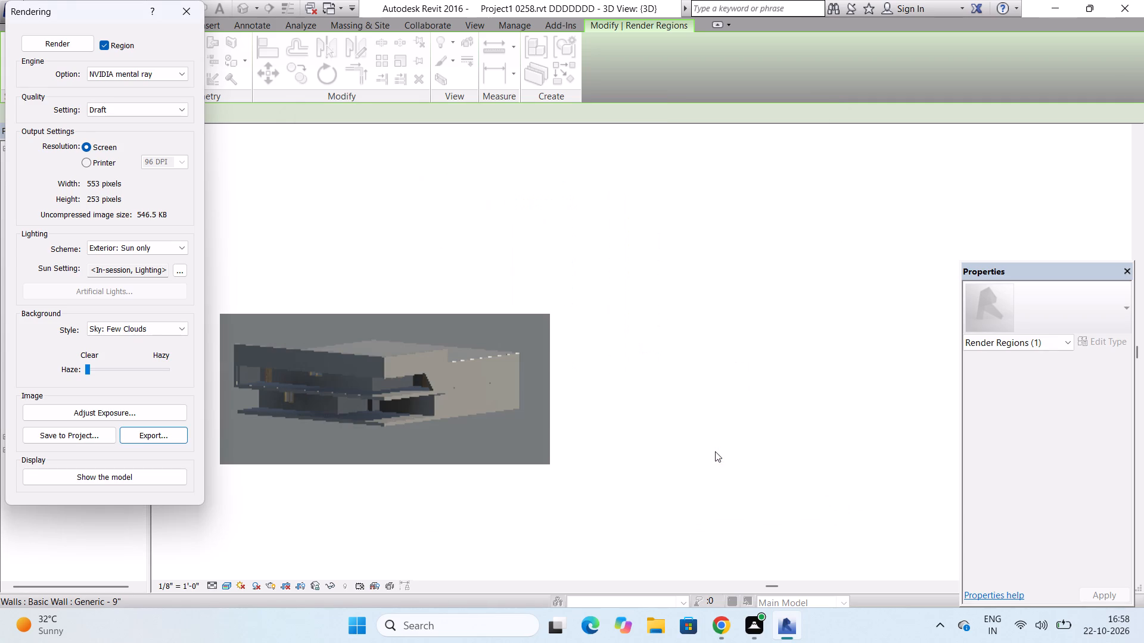